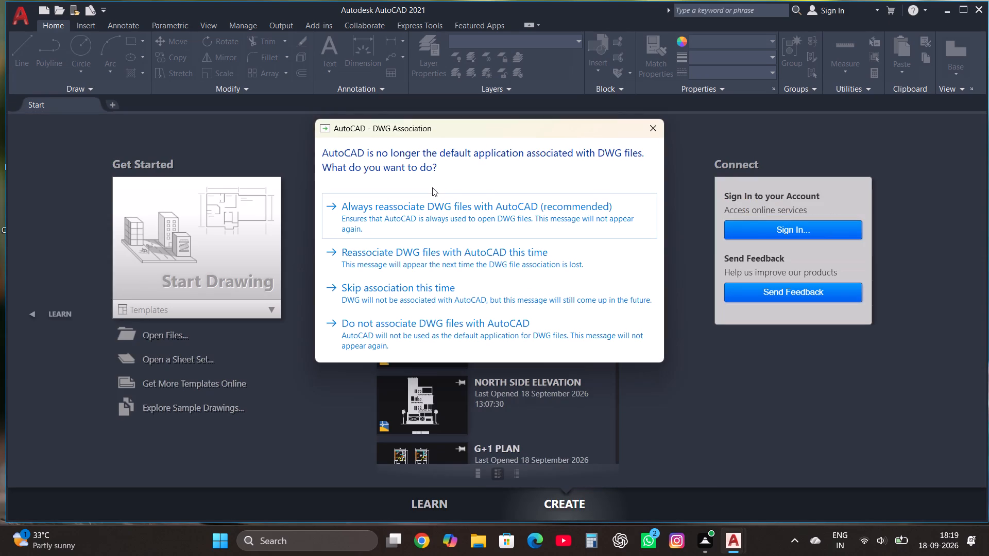
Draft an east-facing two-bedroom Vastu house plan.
Dismiss the DWG association prompt and start a new blank drawing.
left_click(651, 128)
left_click(237, 230)
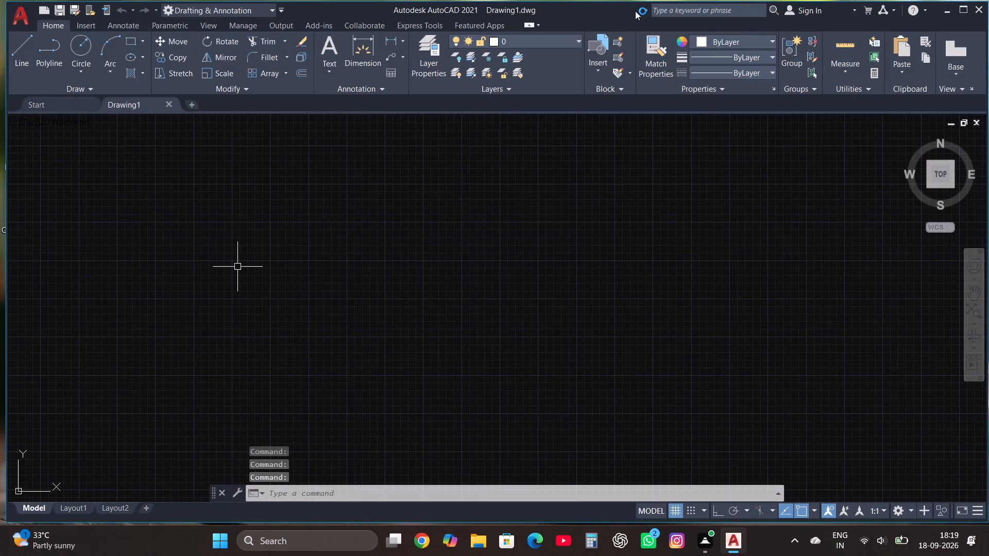
Open the Options dialog, check the Open and Save settings including the log file option, and close it.
type("op")
type("tions")
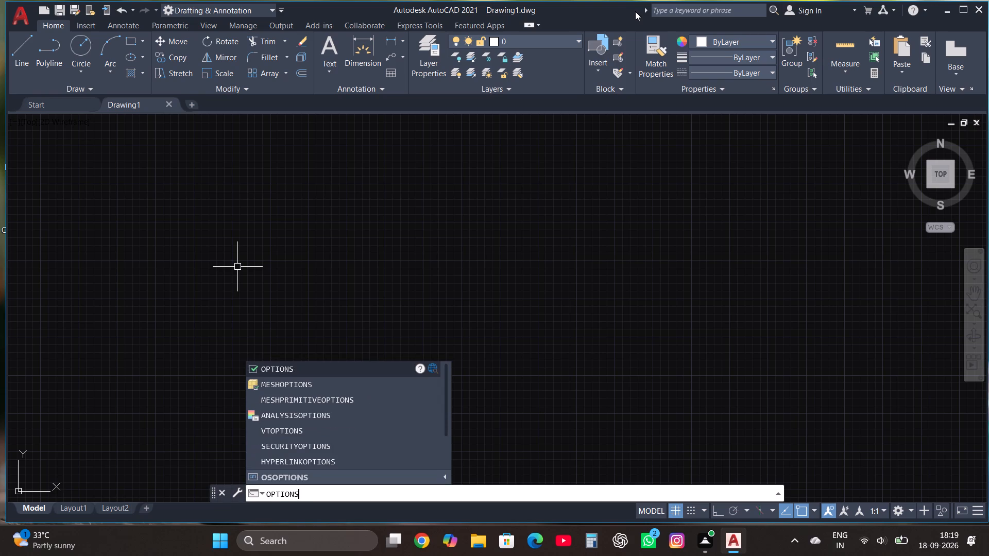
left_click(329, 370)
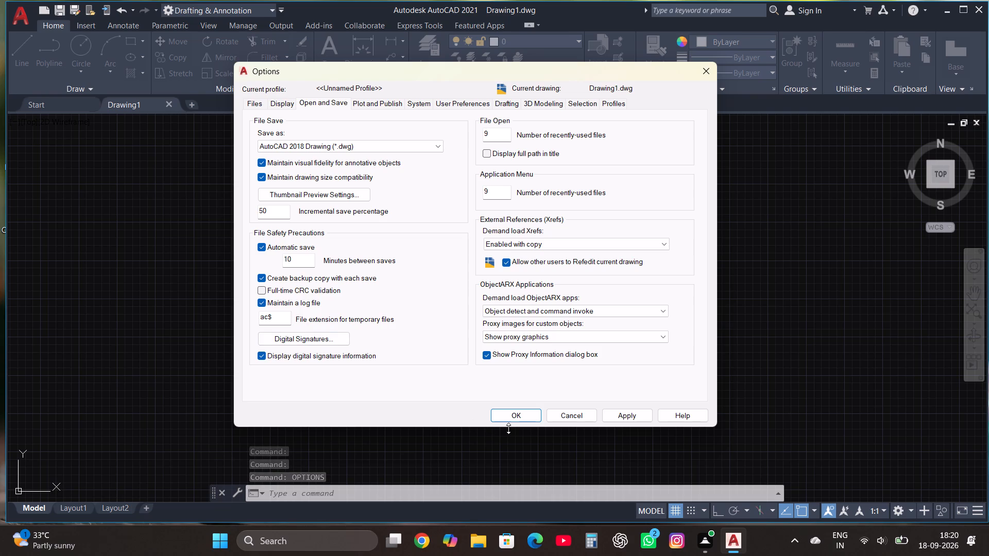
left_click(521, 412)
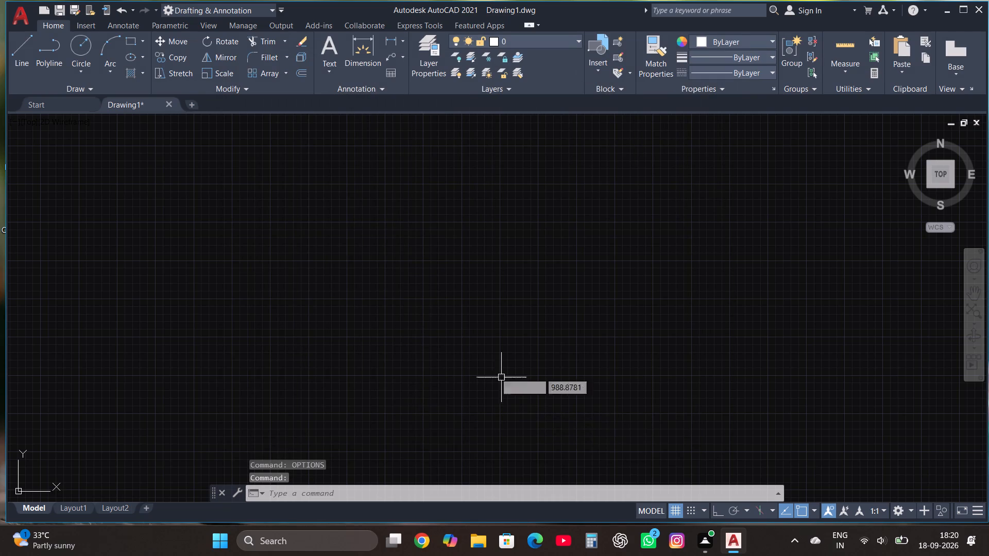
Turn on command logging with LOGFILEON.
type("logfileon")
left_click(452, 386)
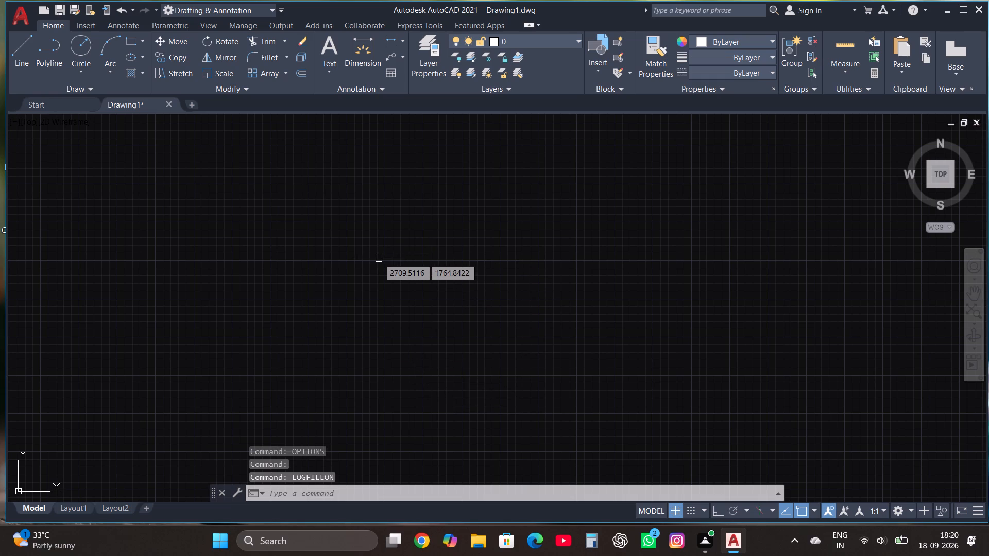
Configure the drawing units to Architectural length with 0'-0" precision and an insertion scale in Inches.
type("un")
key("Return")
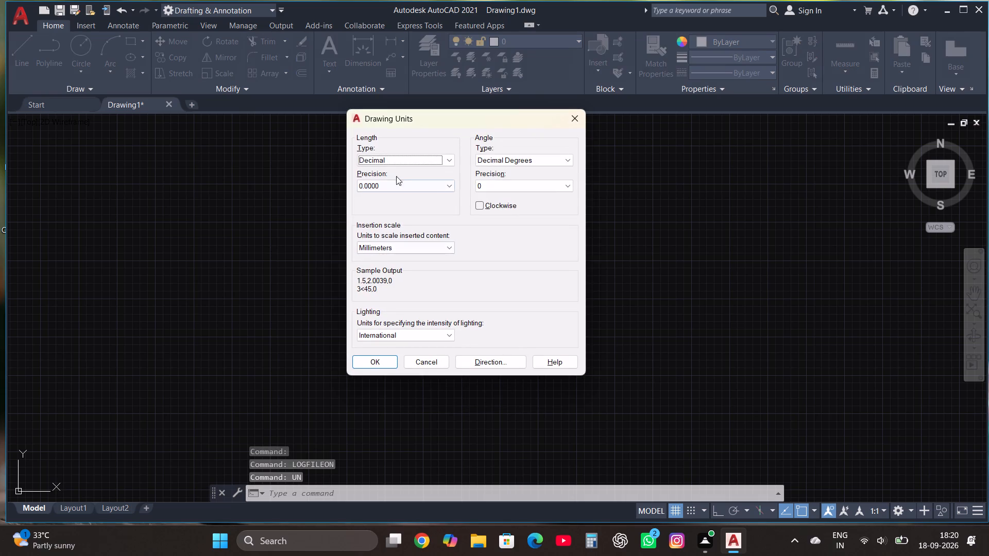
left_click(397, 158)
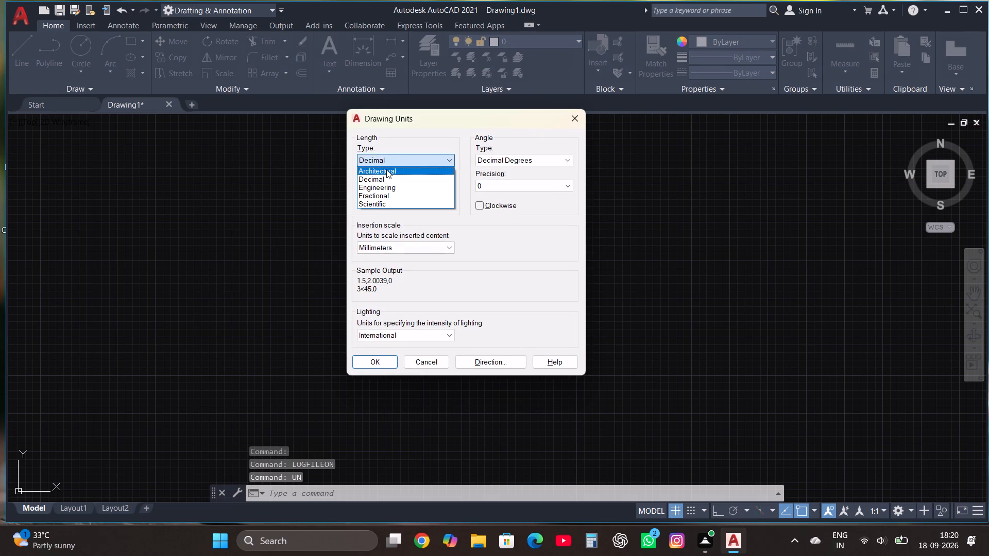
left_click(386, 169)
left_click(396, 183)
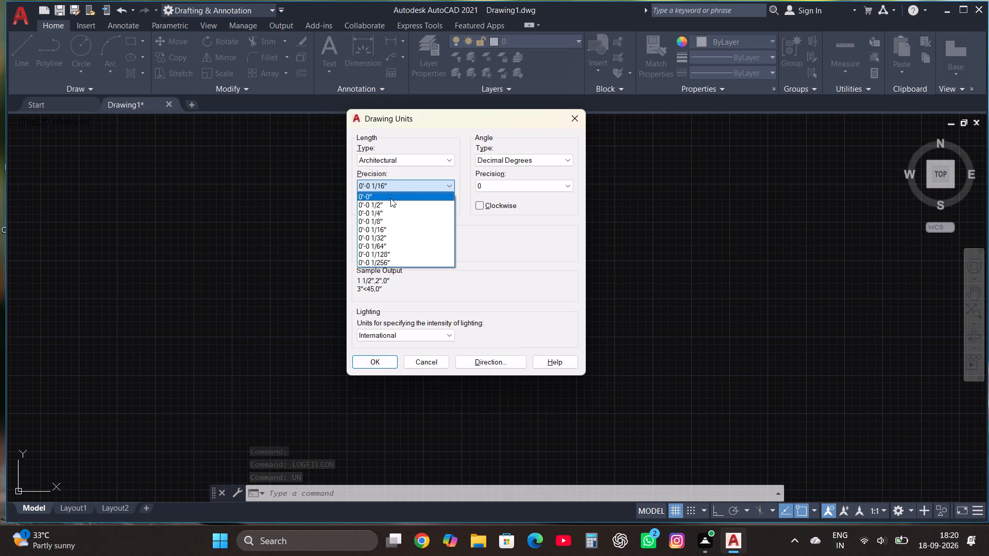
left_click(390, 198)
left_click(389, 251)
left_click(380, 267)
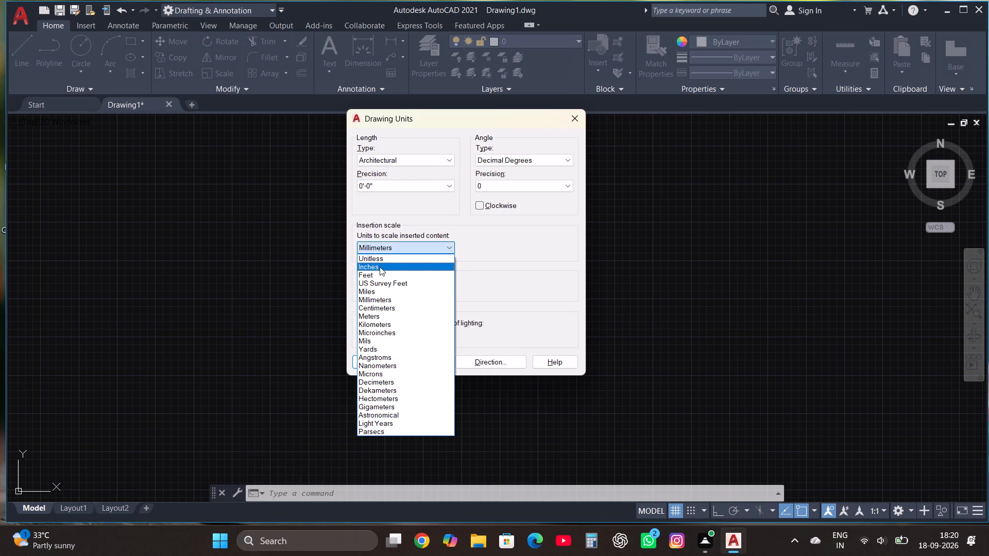
left_click(386, 365)
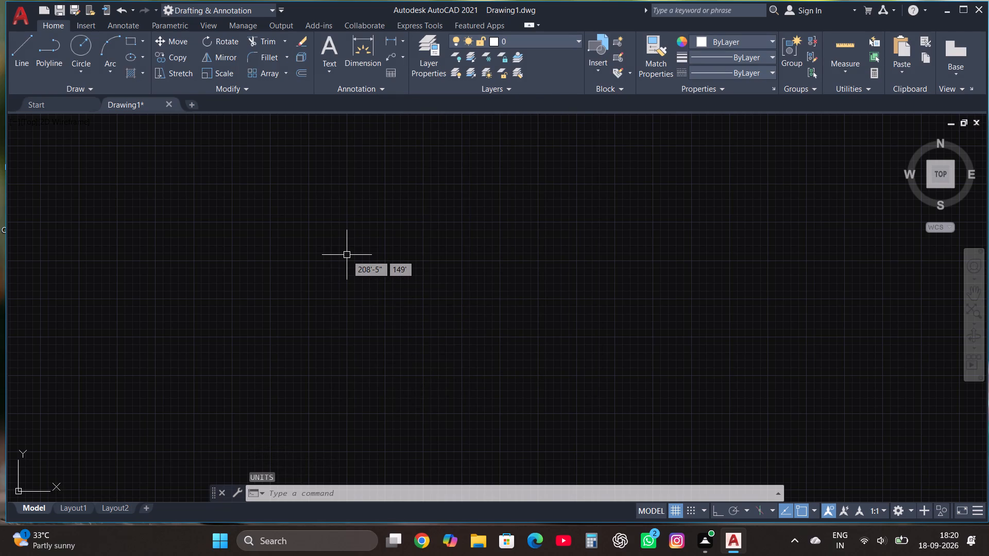
Modify the ISO-25 dimension style's primary units to Architectural format with 0'-0" precision.
type("dimsty")
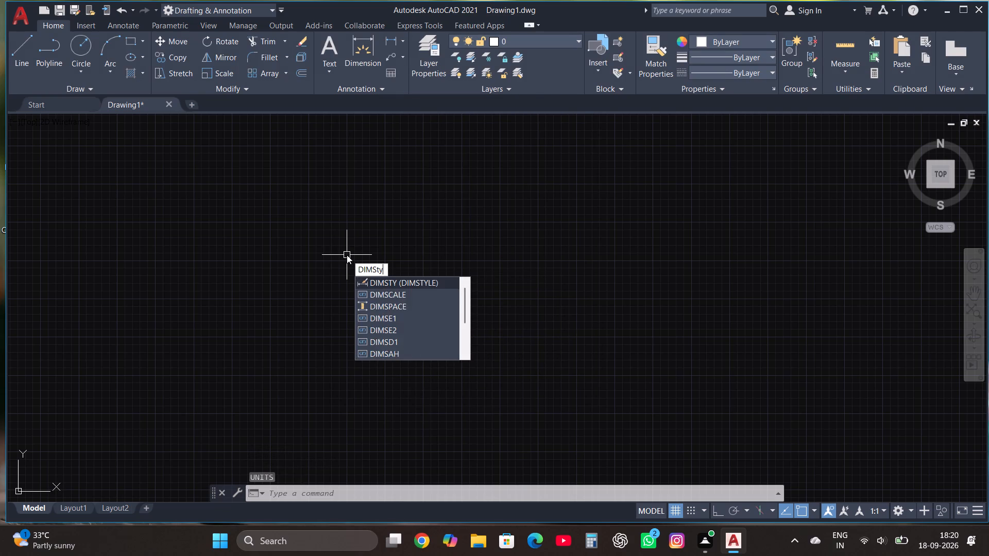
double_click(400, 284)
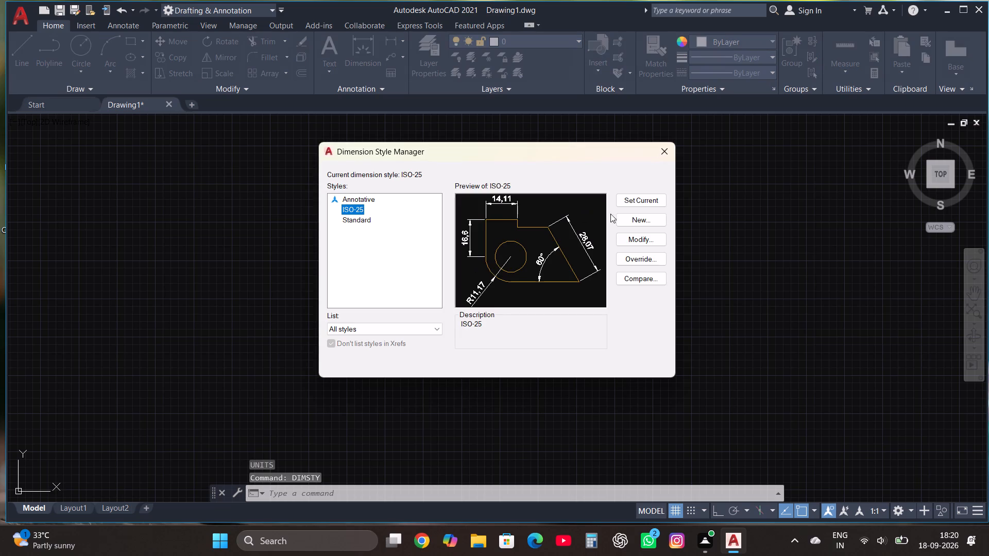
left_click(630, 242)
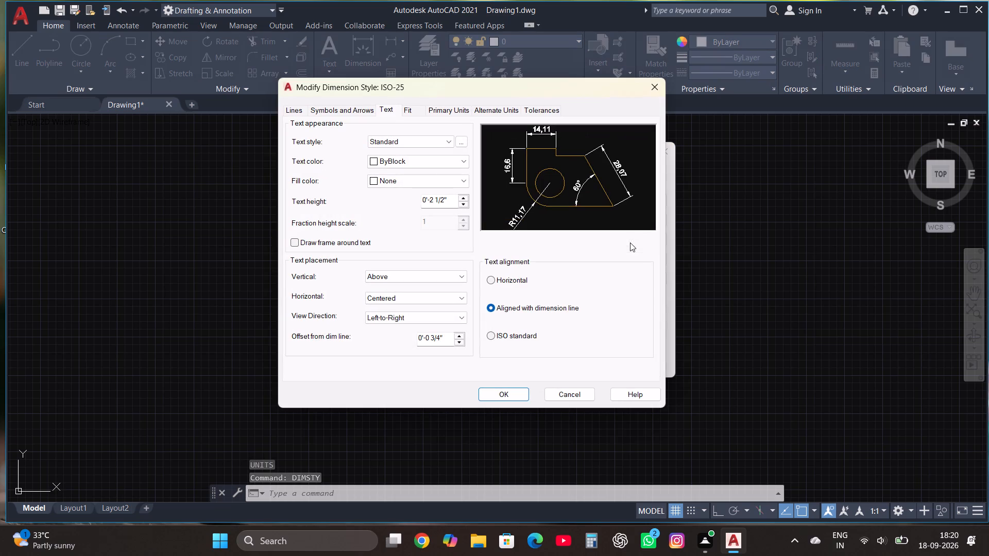
left_click(439, 112)
left_click(419, 137)
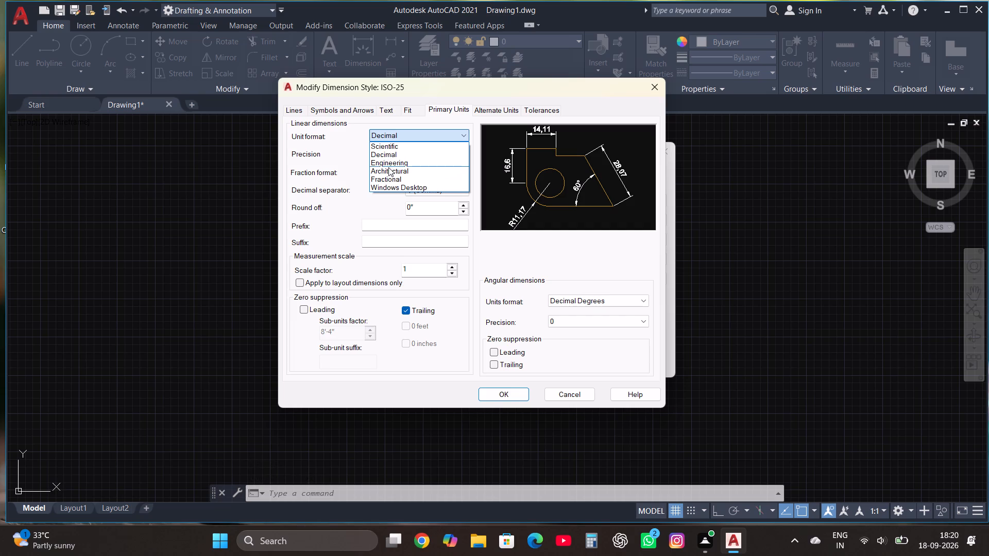
left_click(388, 170)
left_click(419, 146)
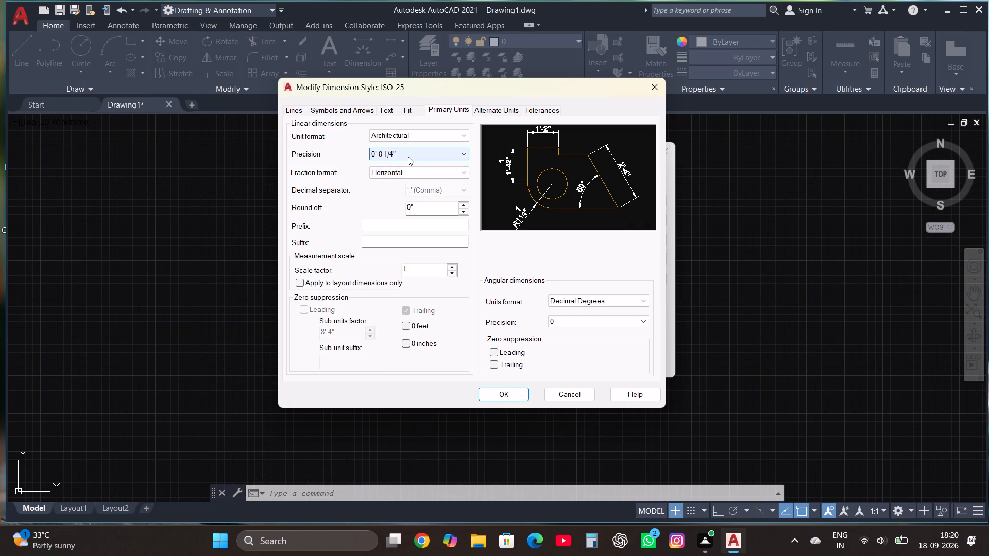
left_click(408, 157)
left_click(392, 163)
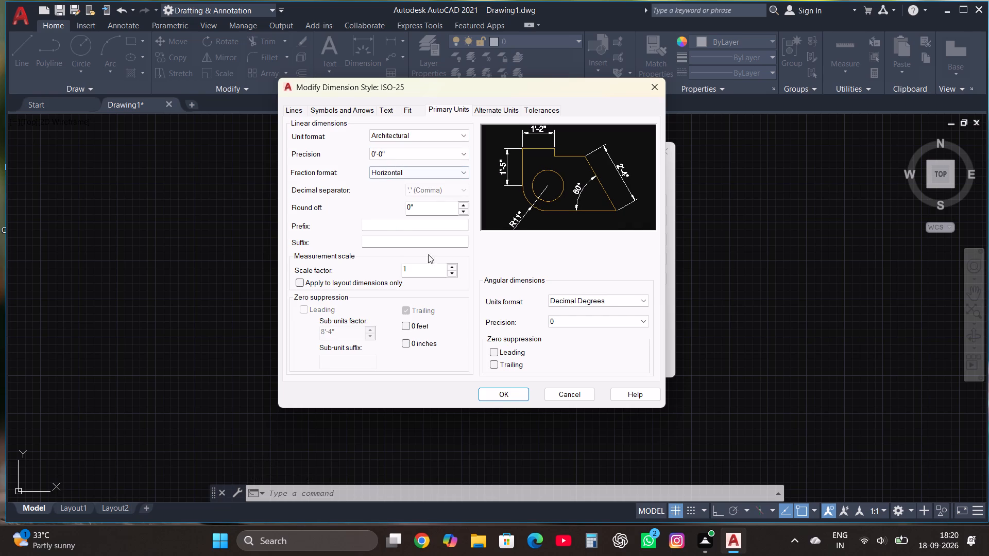
Set the ISO-25 dimension text height to 1', make the style current, and close the Dimension Style Manager.
left_click(382, 111)
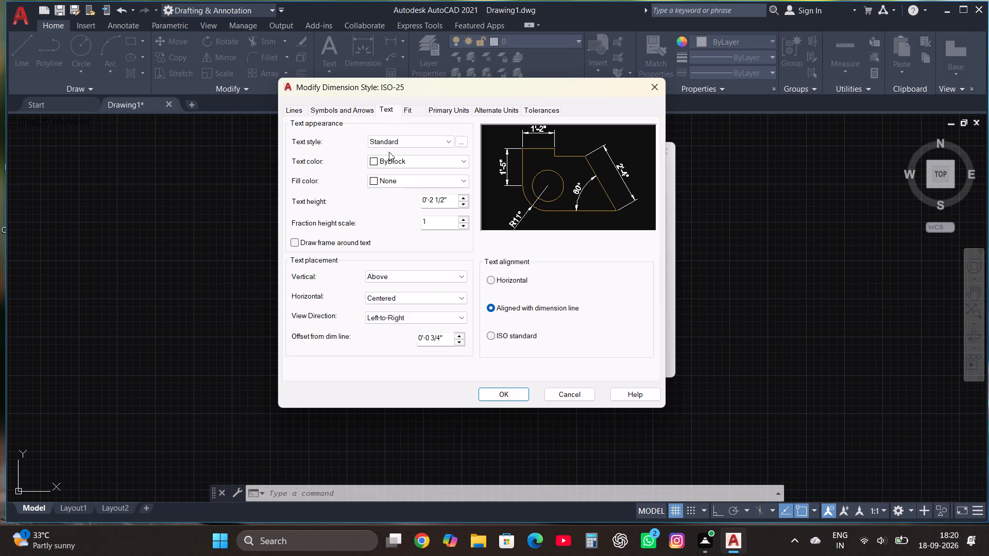
left_click_drag(452, 201, 397, 187)
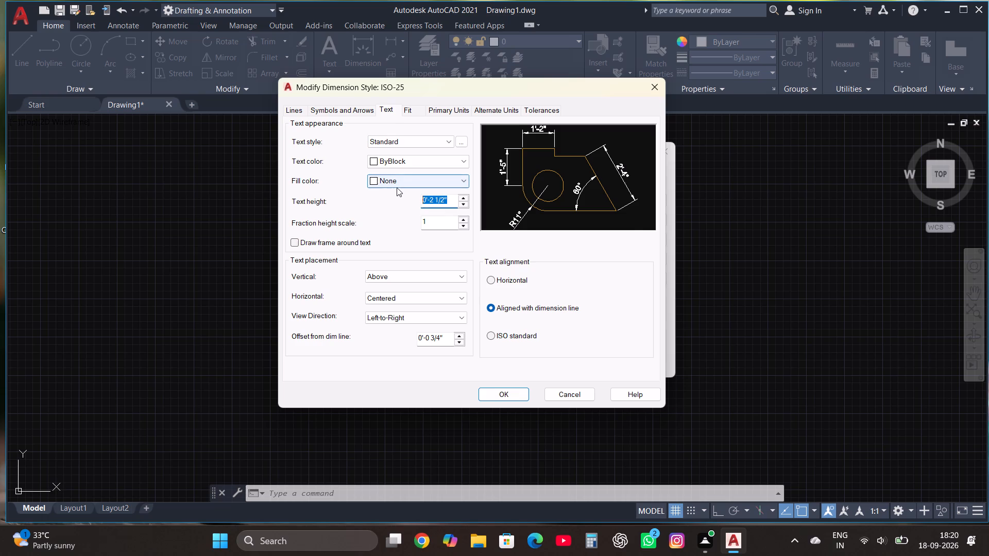
type("1'")
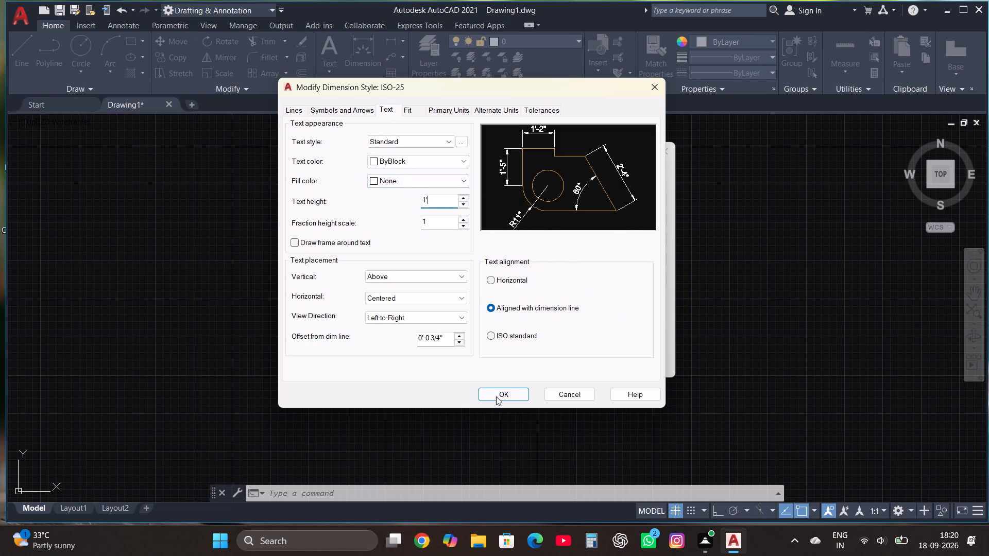
left_click(493, 396)
left_click(629, 203)
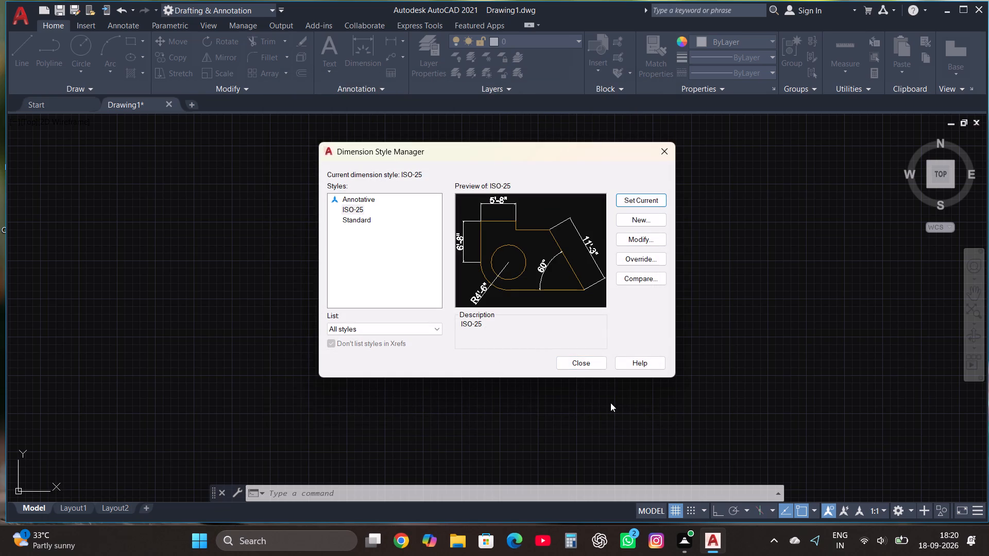
left_click(592, 369)
left_click(374, 305)
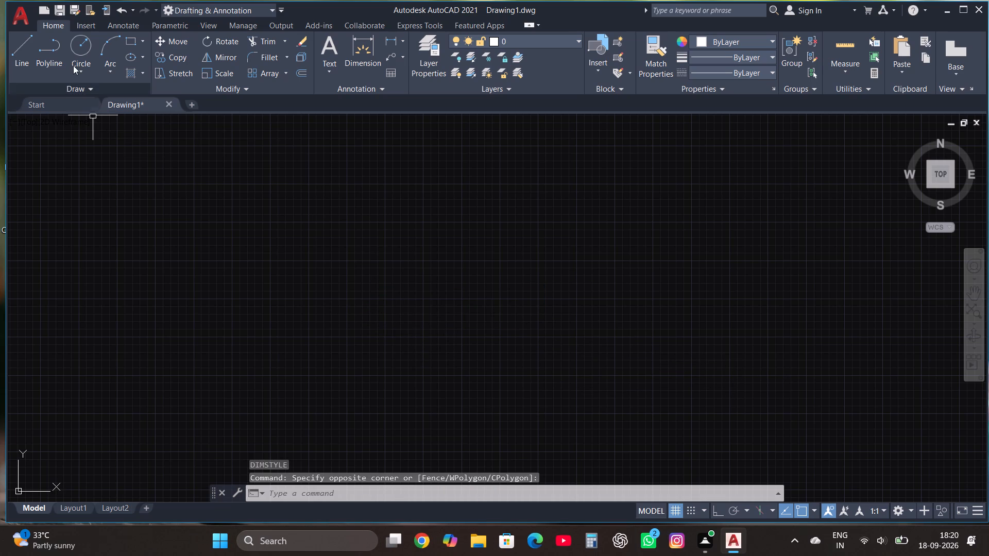
Draw a 14' by 14' rectangle in the empty drawing area.
left_click(125, 43)
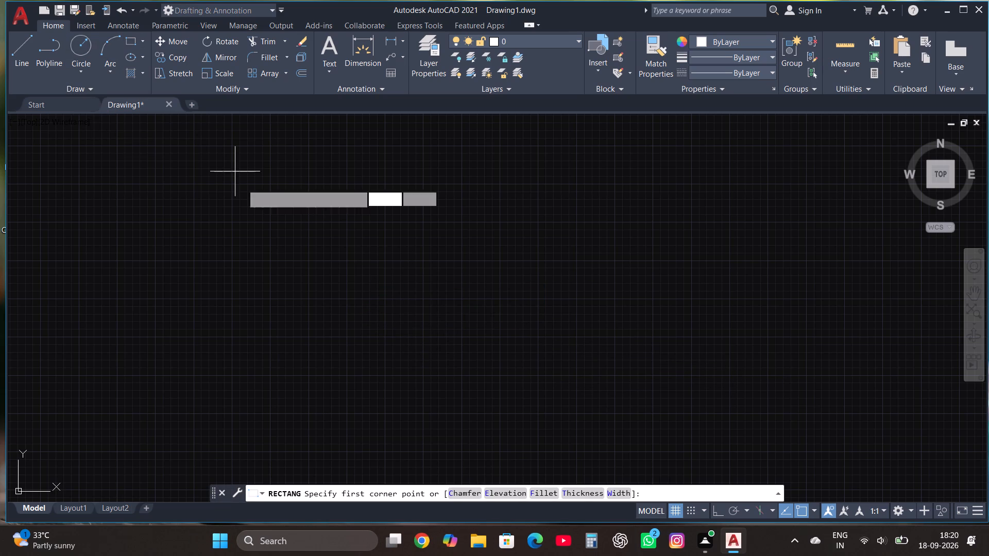
left_click(305, 399)
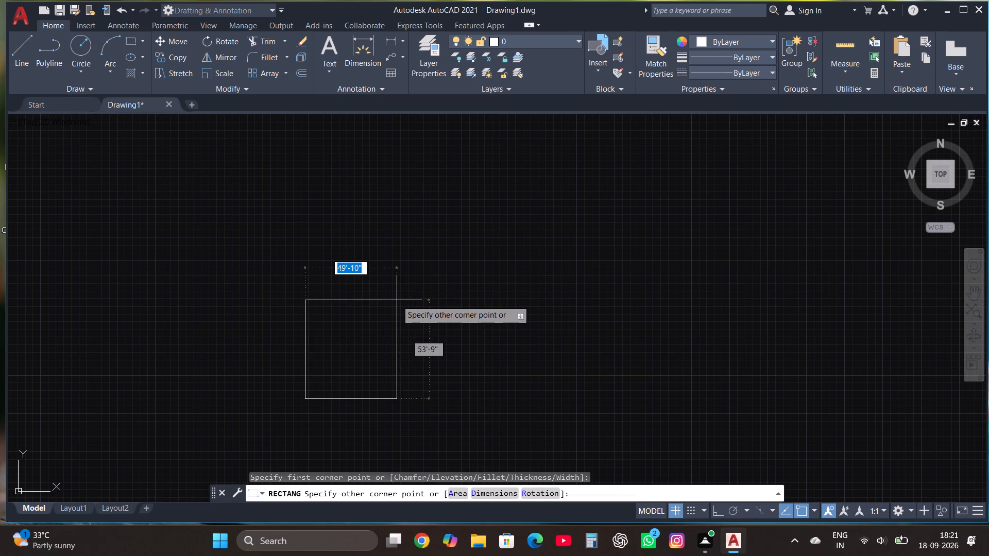
type("14',14'")
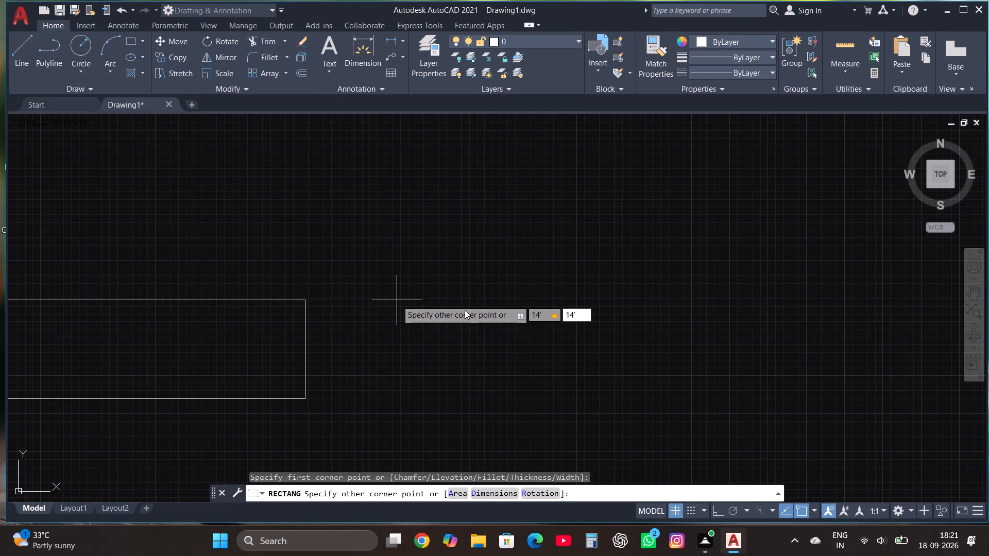
scroll(465, 310, "down", 1)
scroll(343, 288, "down", 2)
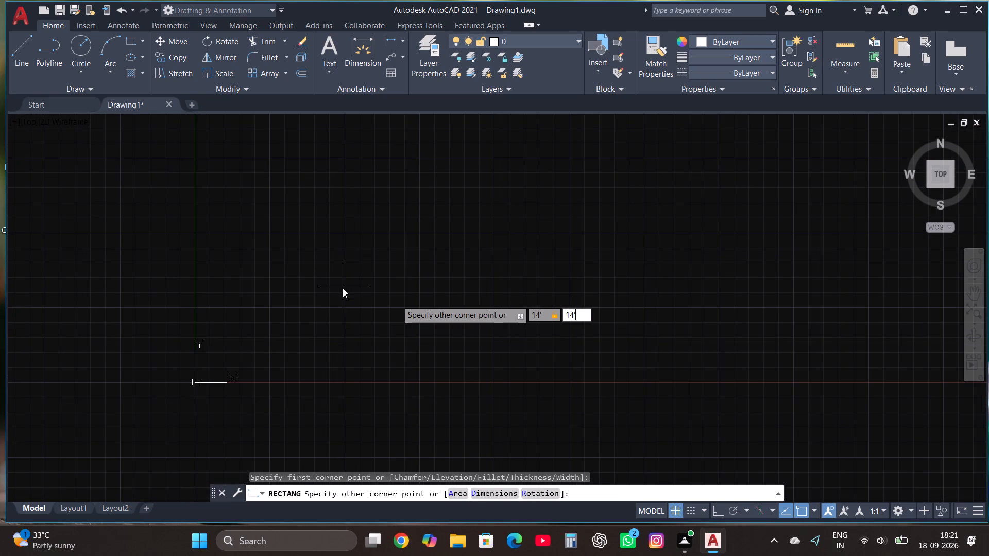
key("Return")
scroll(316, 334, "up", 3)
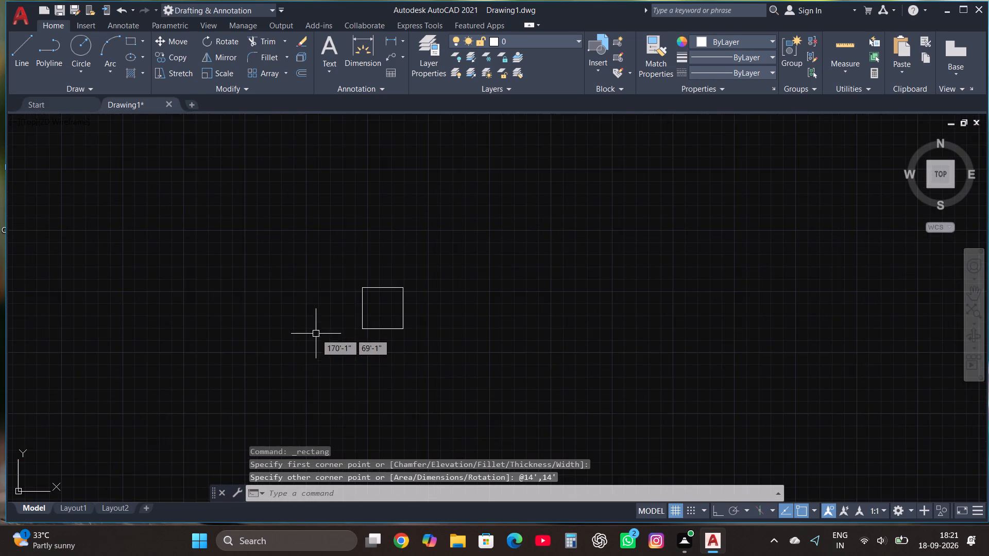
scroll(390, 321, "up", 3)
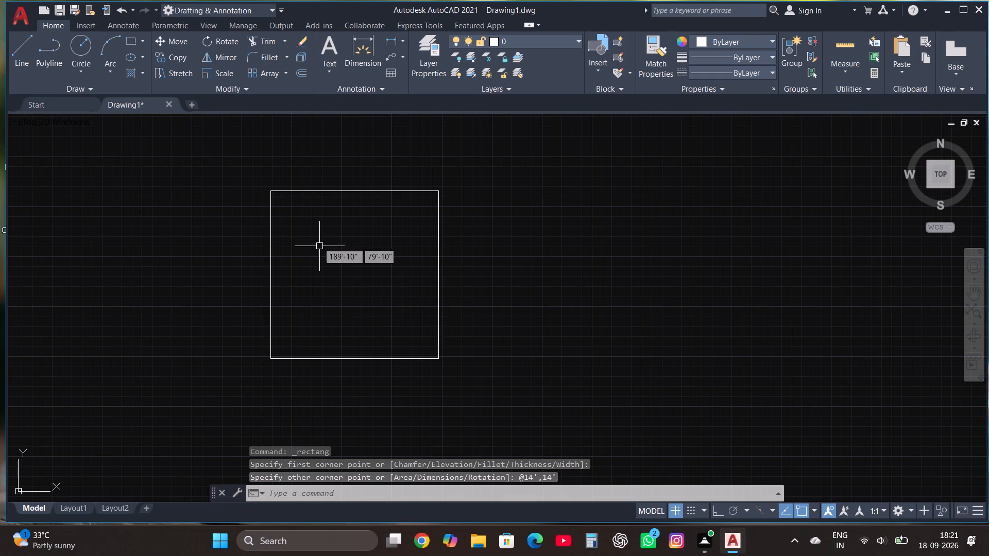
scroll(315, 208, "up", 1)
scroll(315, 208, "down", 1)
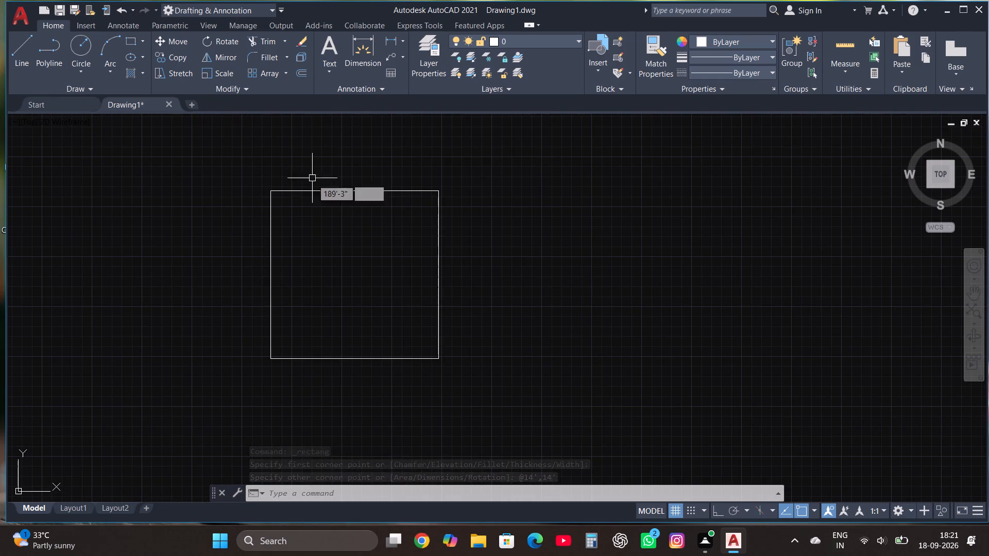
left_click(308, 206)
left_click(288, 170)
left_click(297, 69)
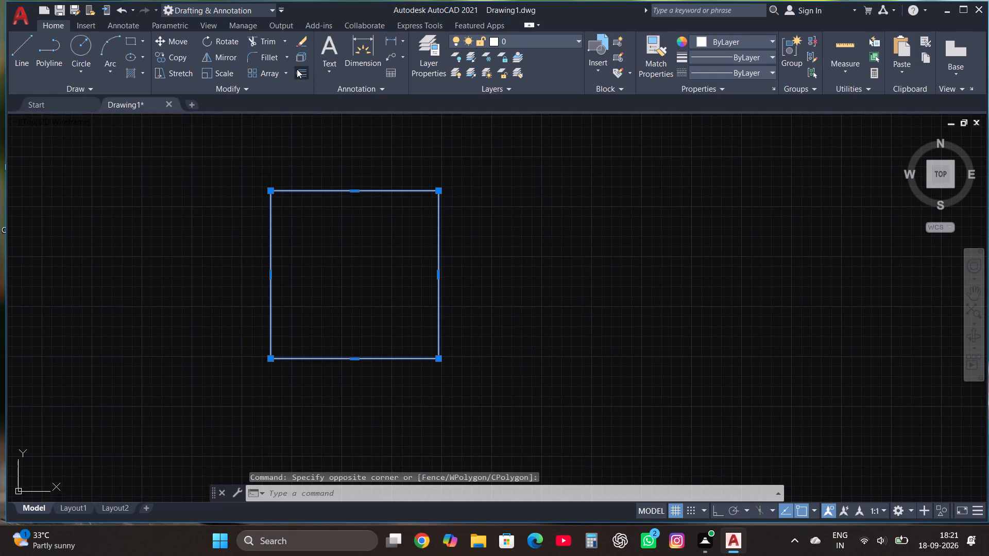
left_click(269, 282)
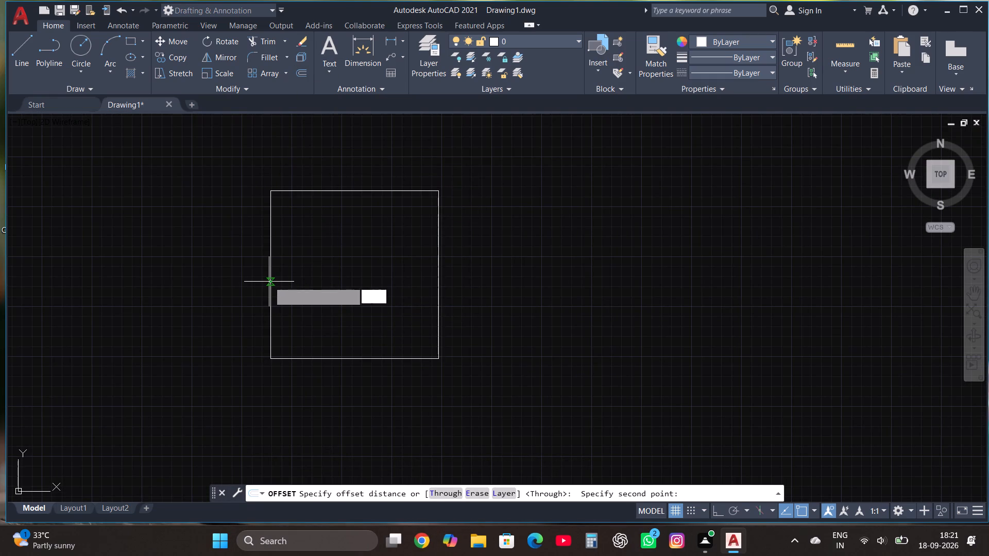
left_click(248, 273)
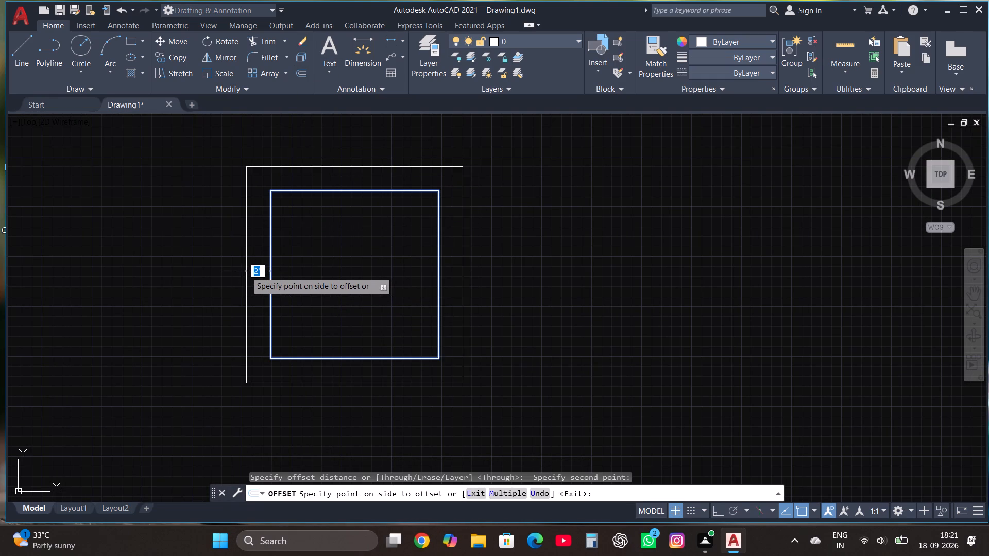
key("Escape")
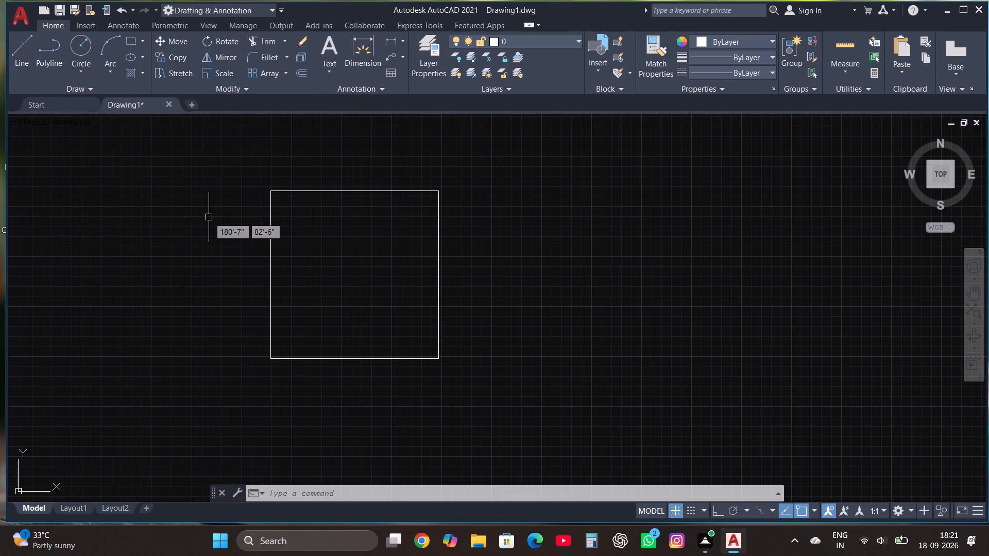
Draw a line along the square's top edge, from its upper-left corner to its upper-right corner.
scroll(307, 183, "up", 1)
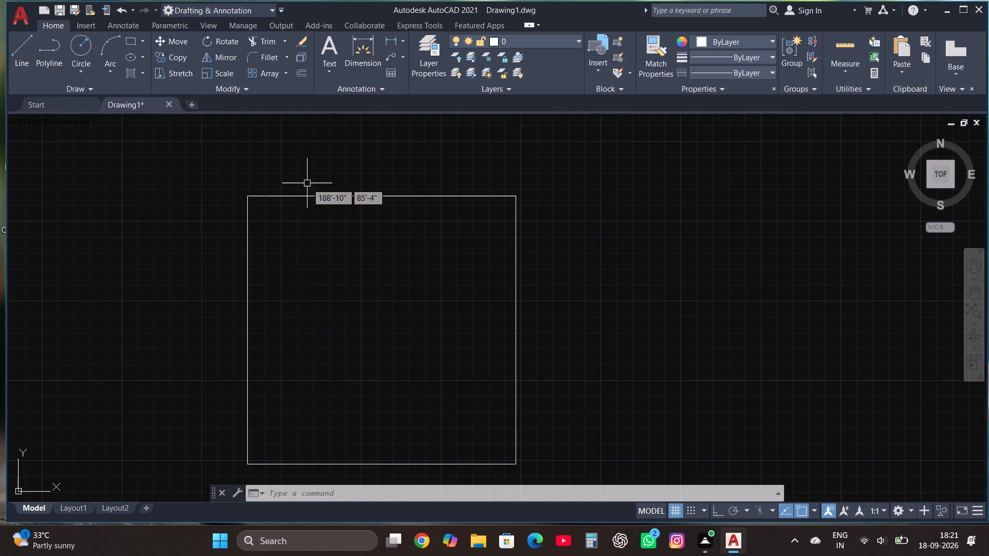
left_click(21, 42)
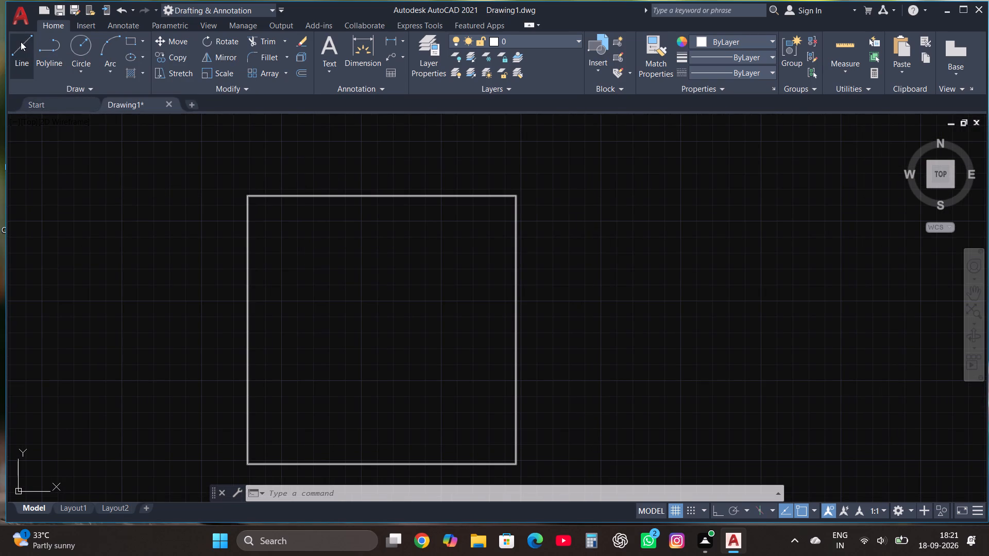
left_click(247, 197)
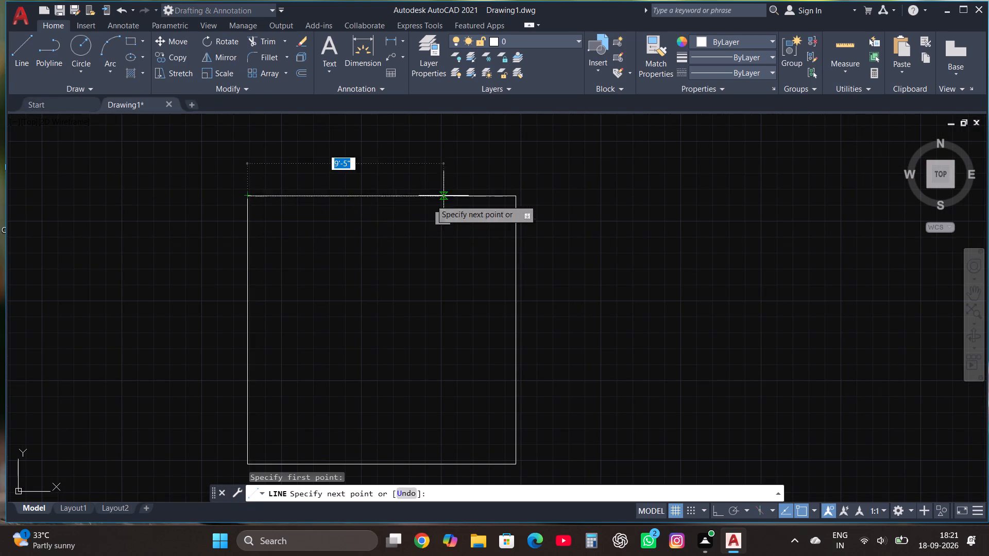
left_click(516, 196)
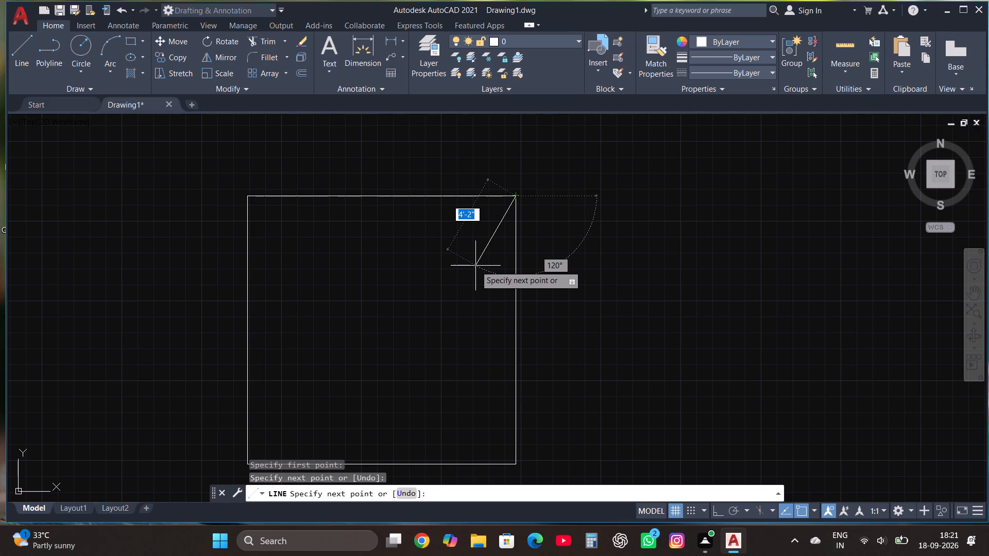
key("Escape")
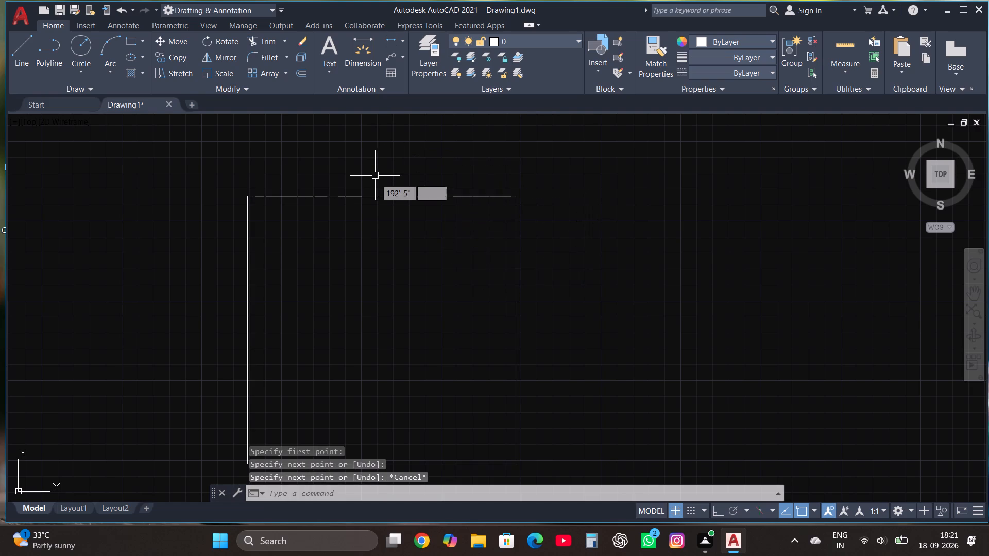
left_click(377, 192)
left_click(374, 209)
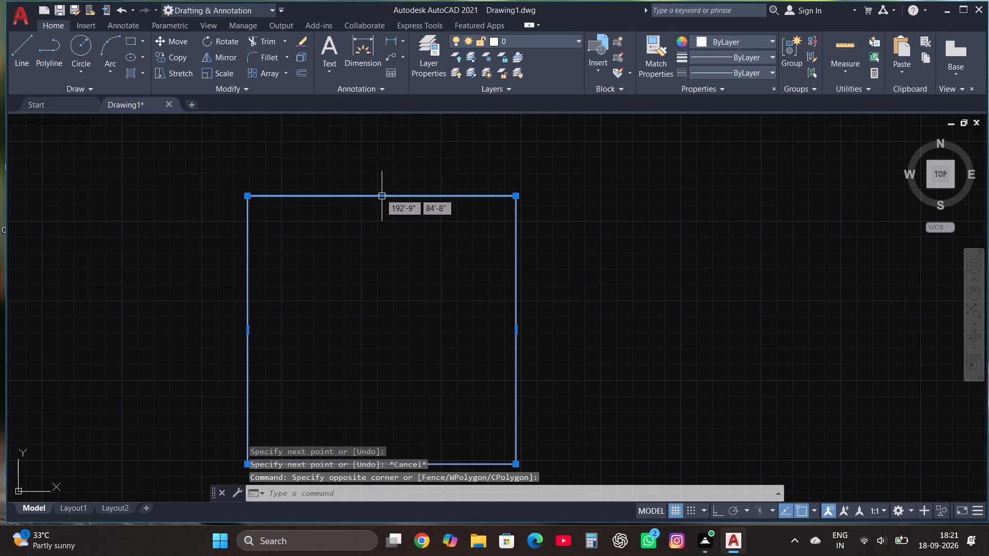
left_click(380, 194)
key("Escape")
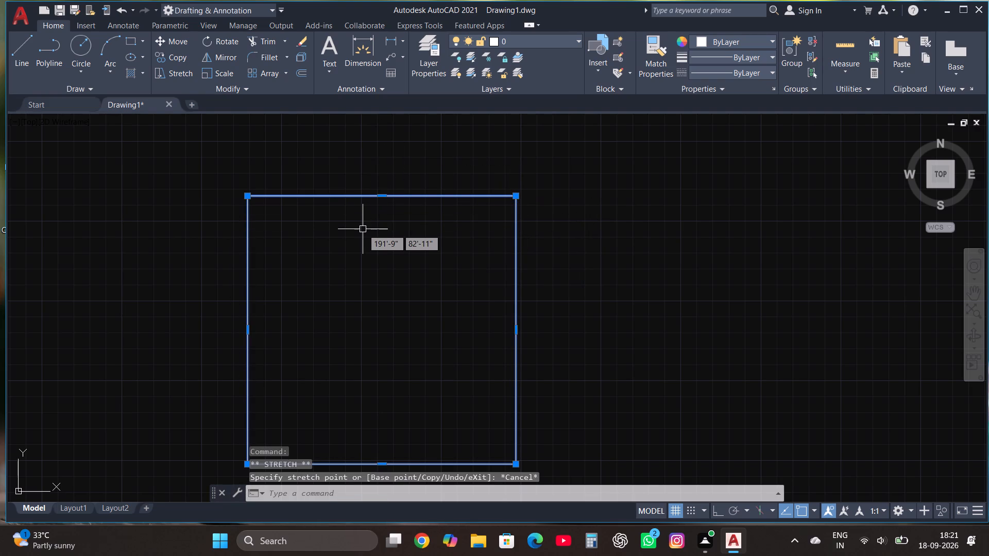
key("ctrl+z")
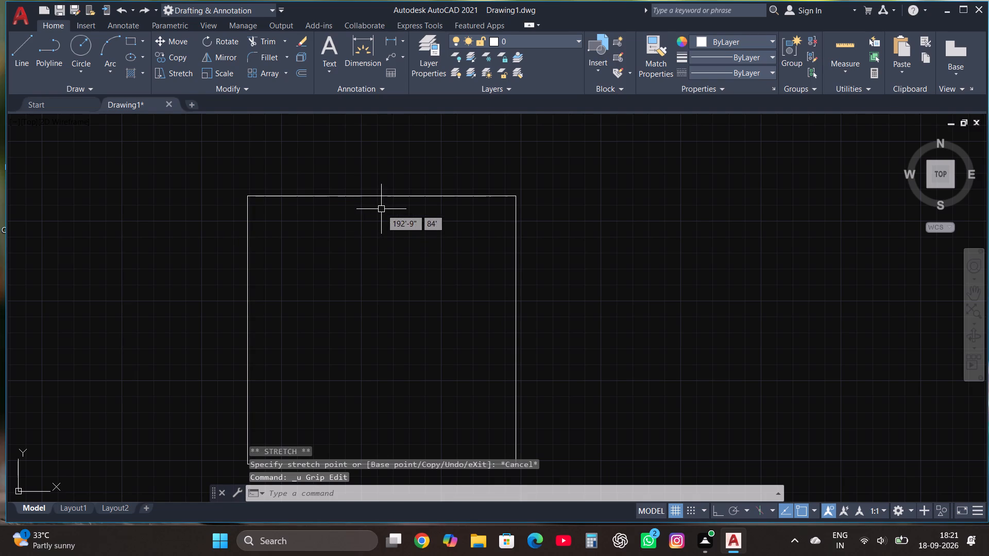
Offset the line on the square's top edge 4.5" outward, above the square.
left_click(375, 196)
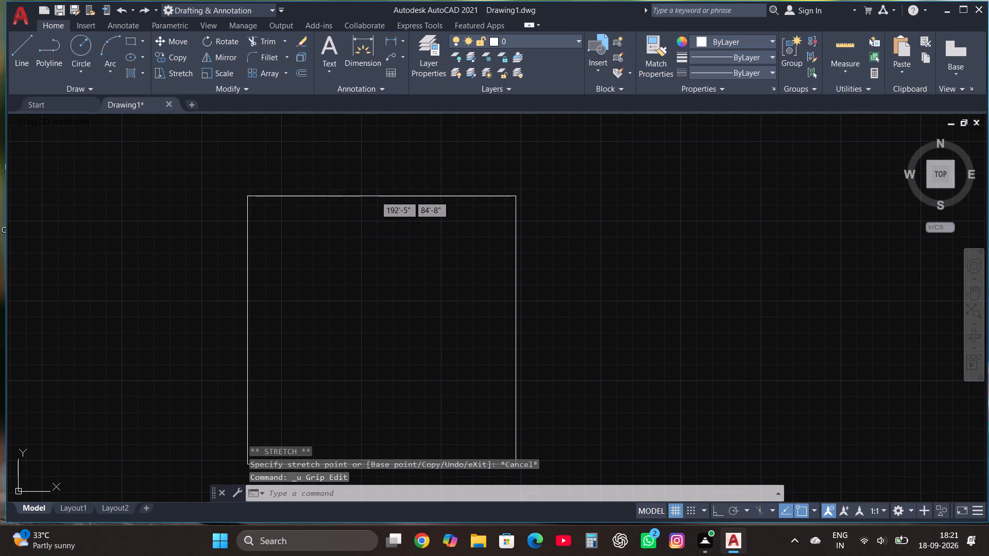
left_click(300, 74)
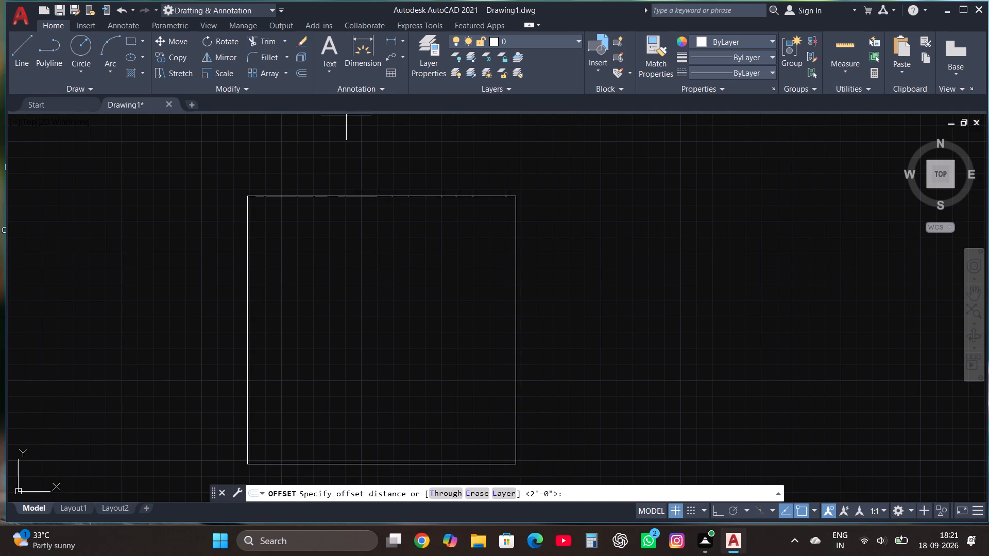
left_click(367, 198)
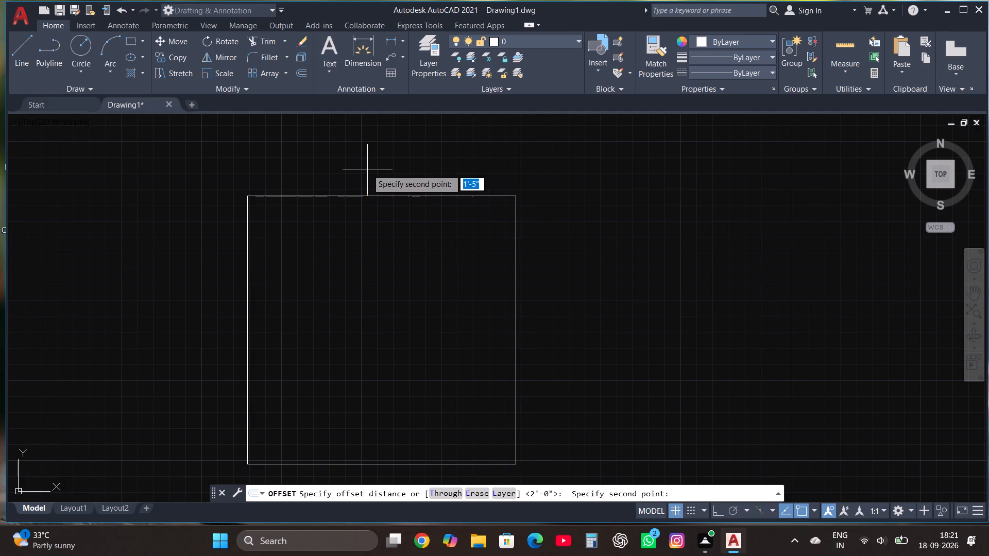
type("4.5\"")
key("Return")
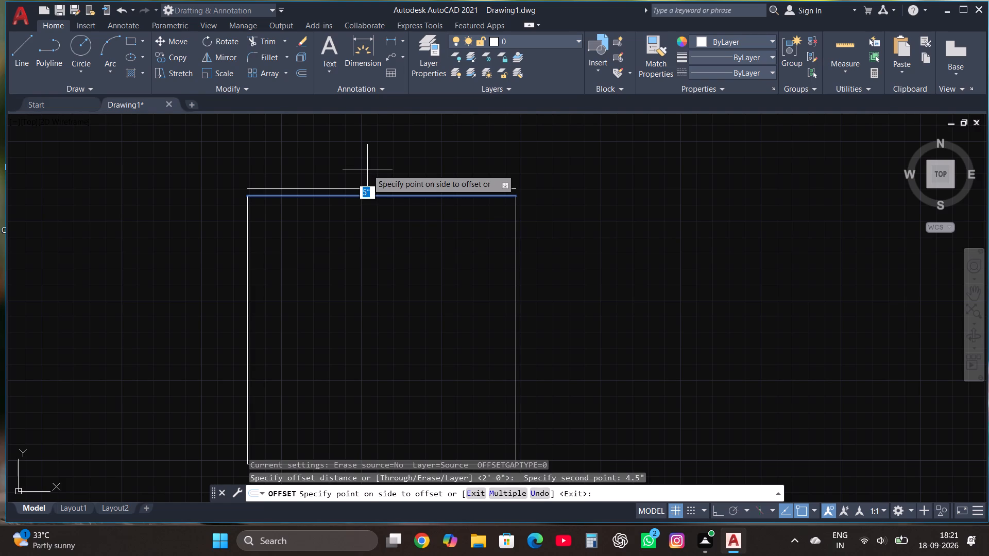
left_click(367, 169)
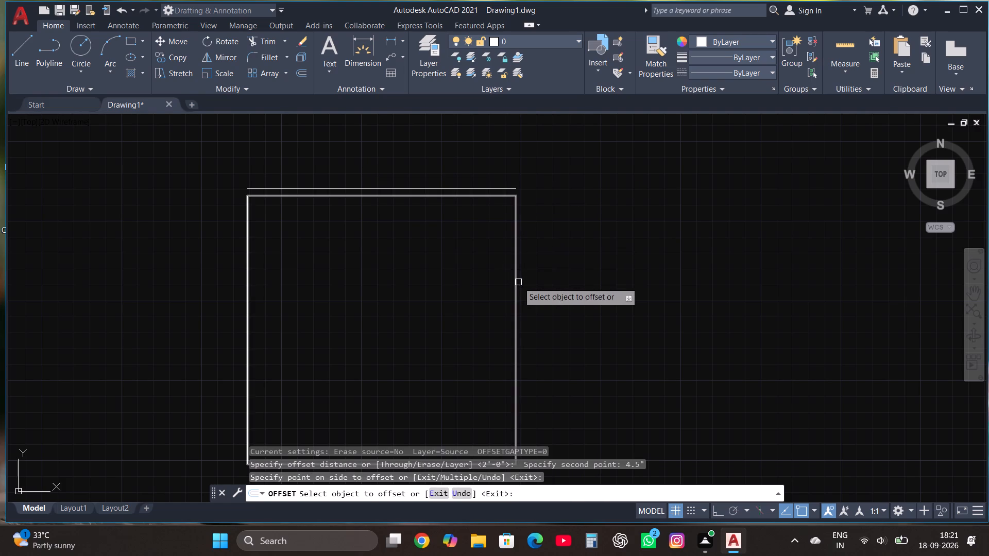
left_click(518, 282)
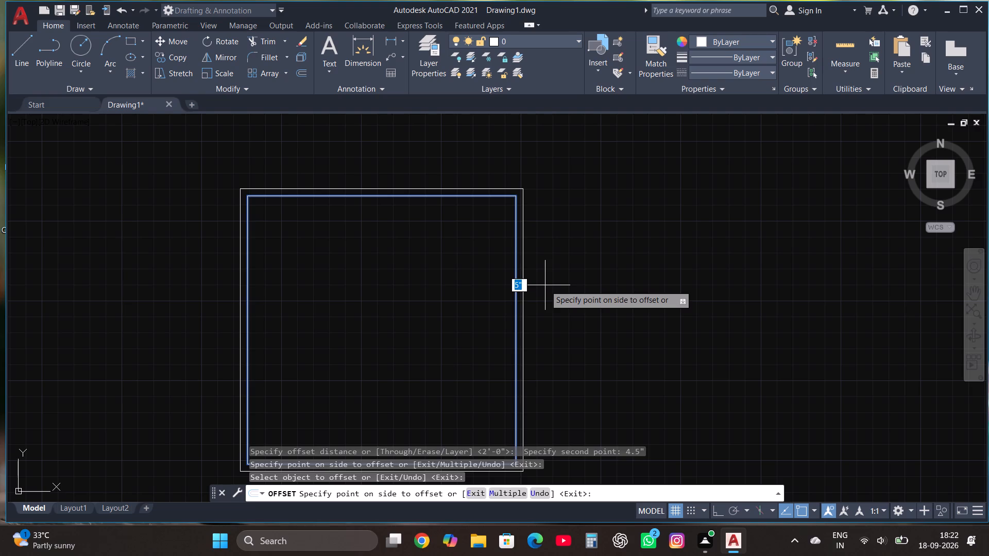
key("Escape")
Draw connected lines over the square's left, bottom and right edges, running from the upper-left corner around to the upper-right corner.
scroll(450, 185, "down", 1)
scroll(429, 221, "up", 1)
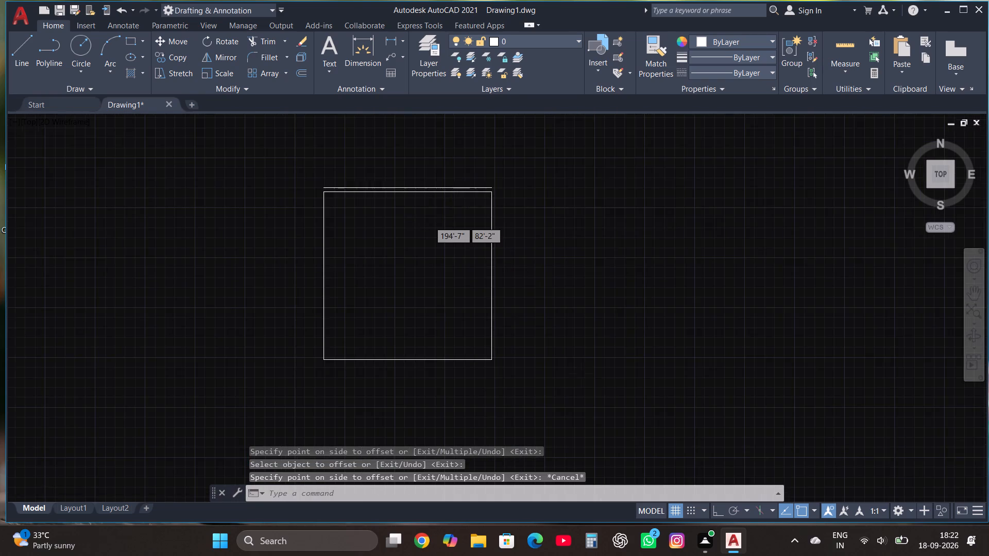
left_click(25, 54)
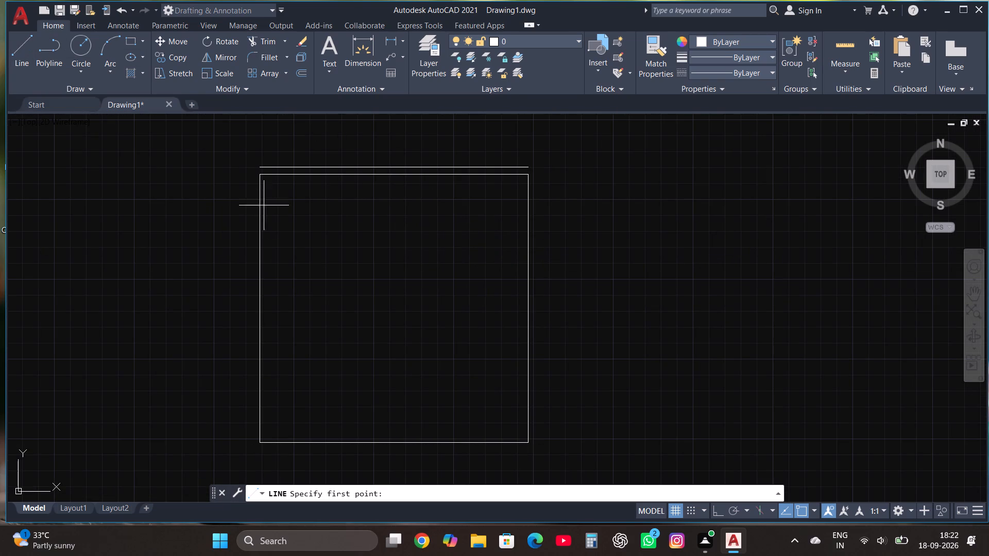
left_click(261, 175)
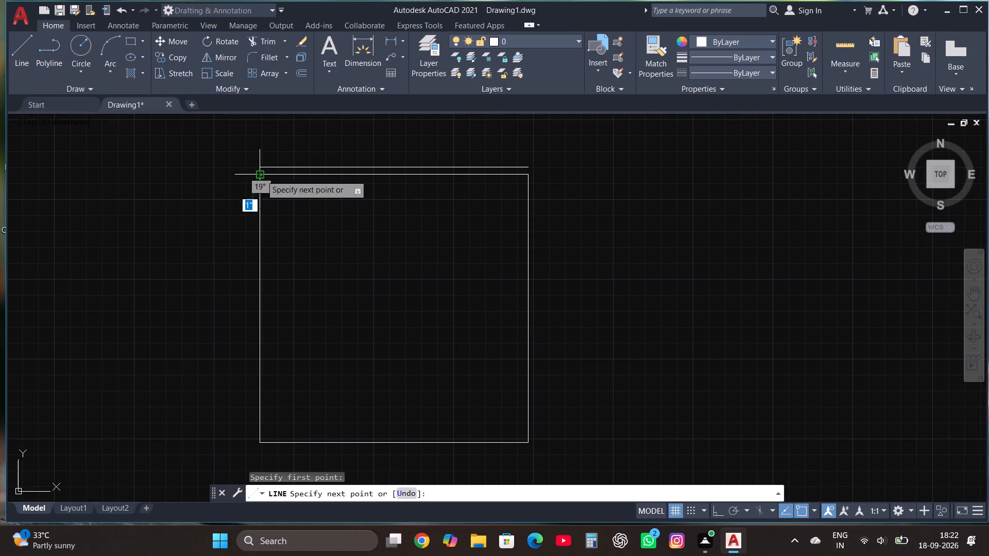
left_click(257, 441)
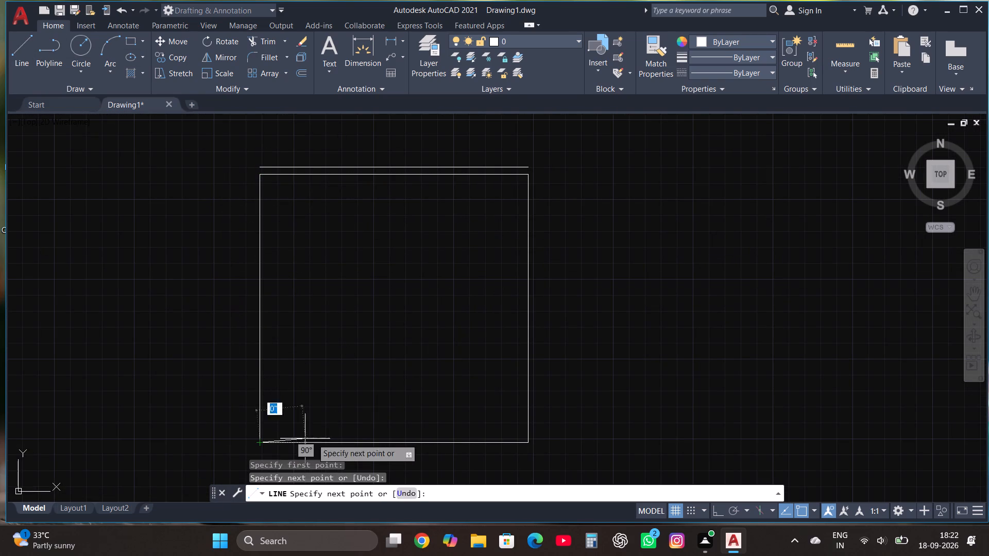
left_click(526, 442)
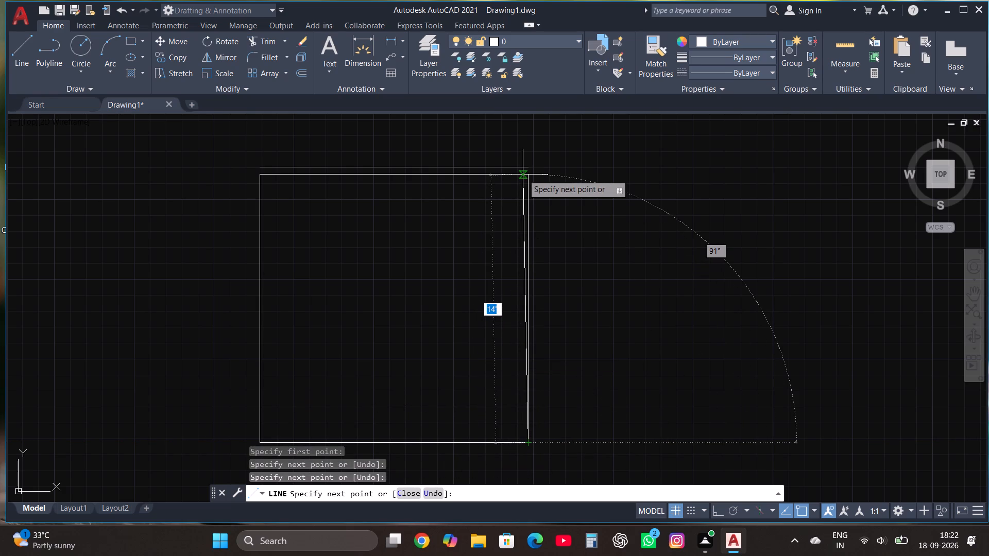
left_click(525, 175)
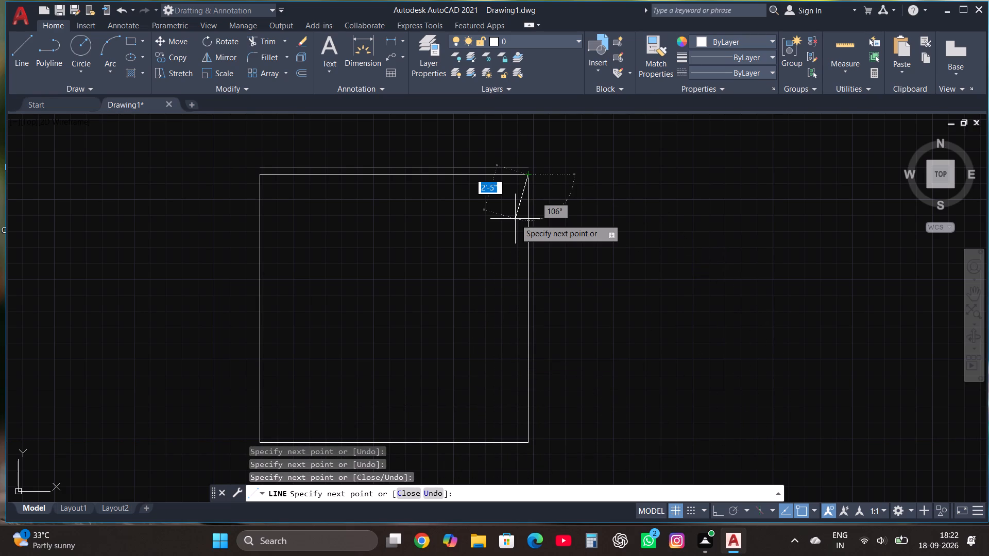
key("Escape")
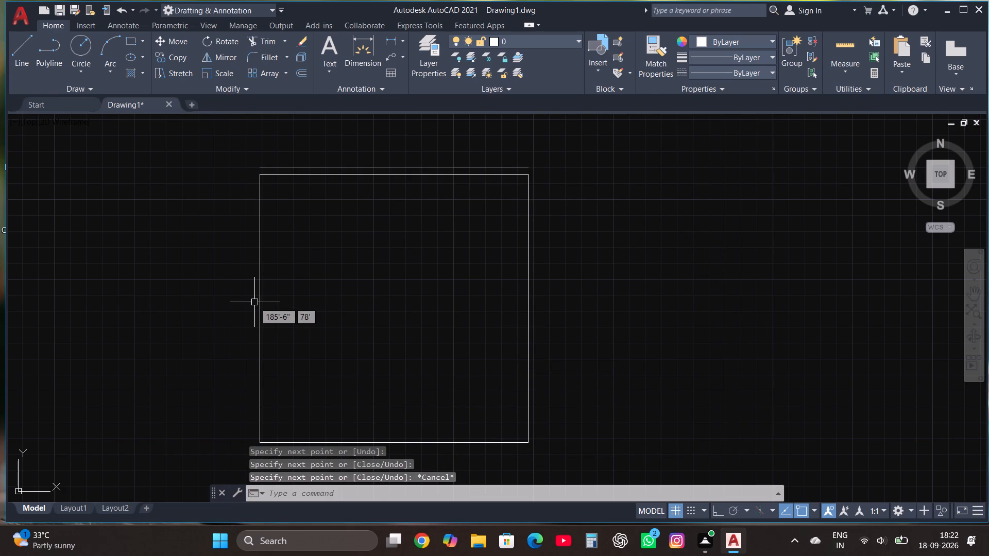
Offset the line on the square's left edge 9" outward, turning Ortho mode on.
left_click(254, 302)
left_click(265, 310)
left_click(262, 304)
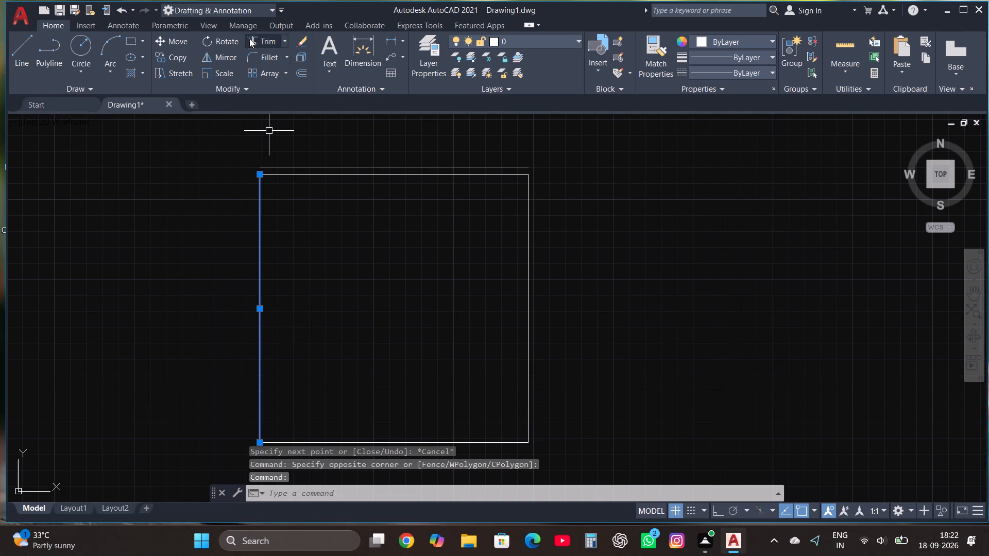
left_click(298, 74)
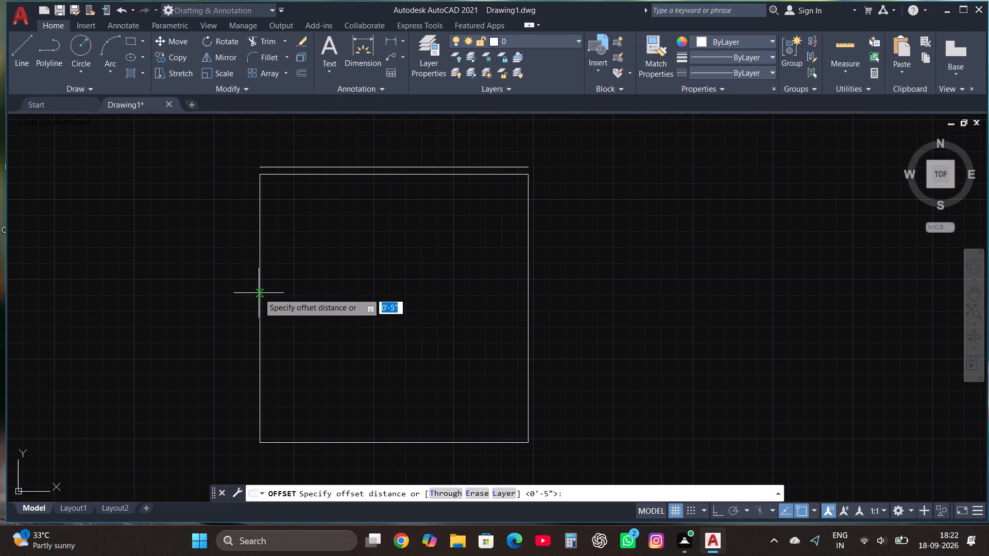
left_click(259, 293)
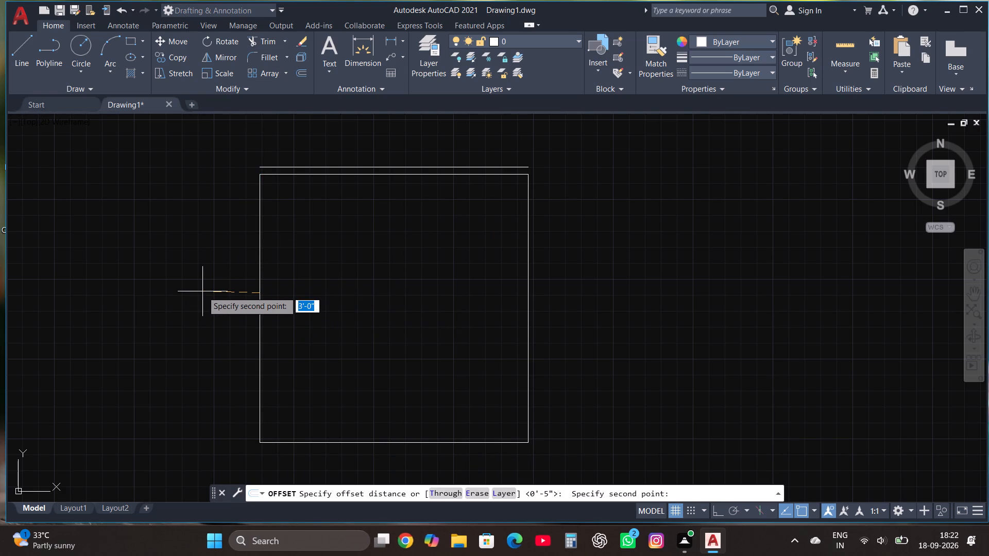
key("F8")
type("9\"")
key("Return")
left_click(202, 291)
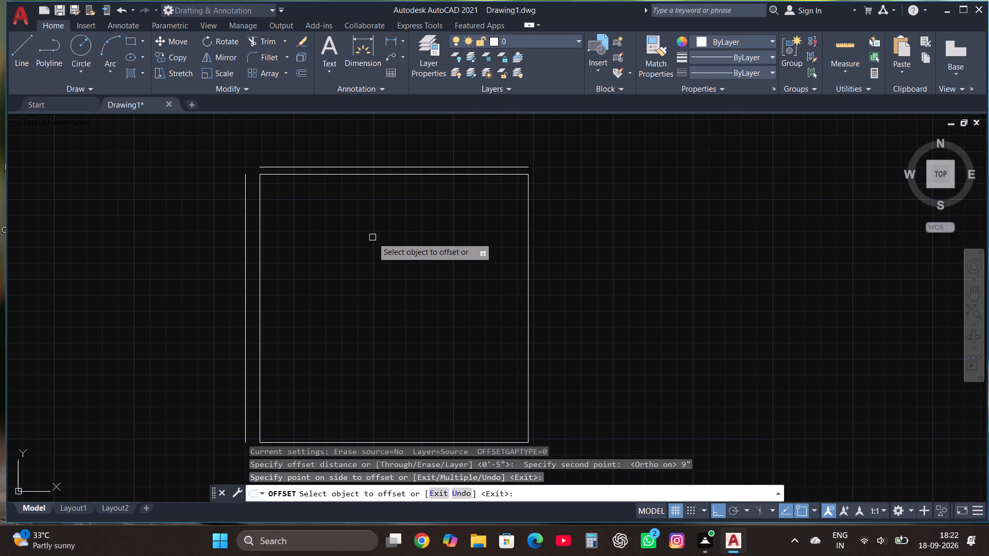
Offset the line on the square's bottom edge 9" outward, below the square.
scroll(373, 239, "down", 2)
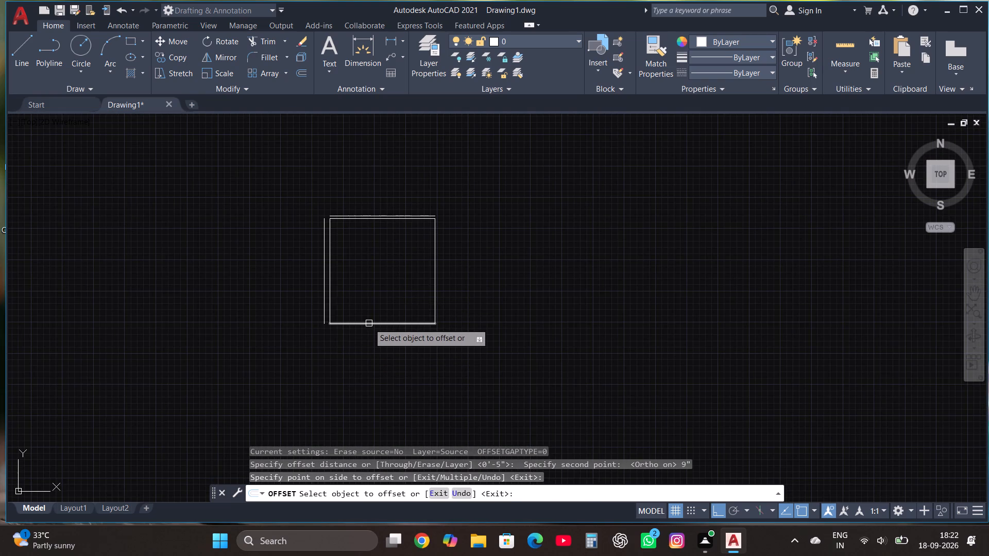
left_click(369, 323)
type("9\"")
key("Return")
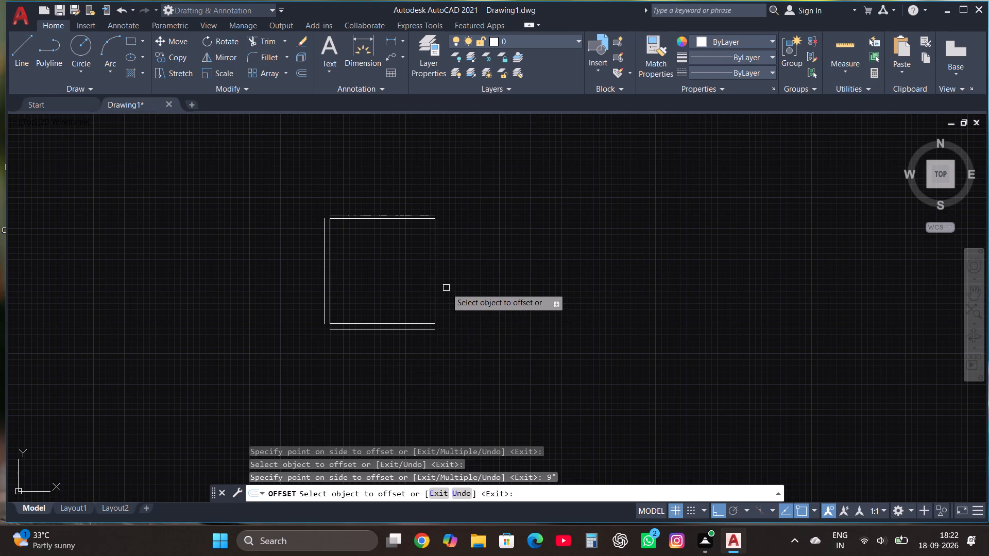
Offset the line on the square's right edge 4.5" outward and end the Offset command.
scroll(446, 289, "up", 2)
left_click(419, 274)
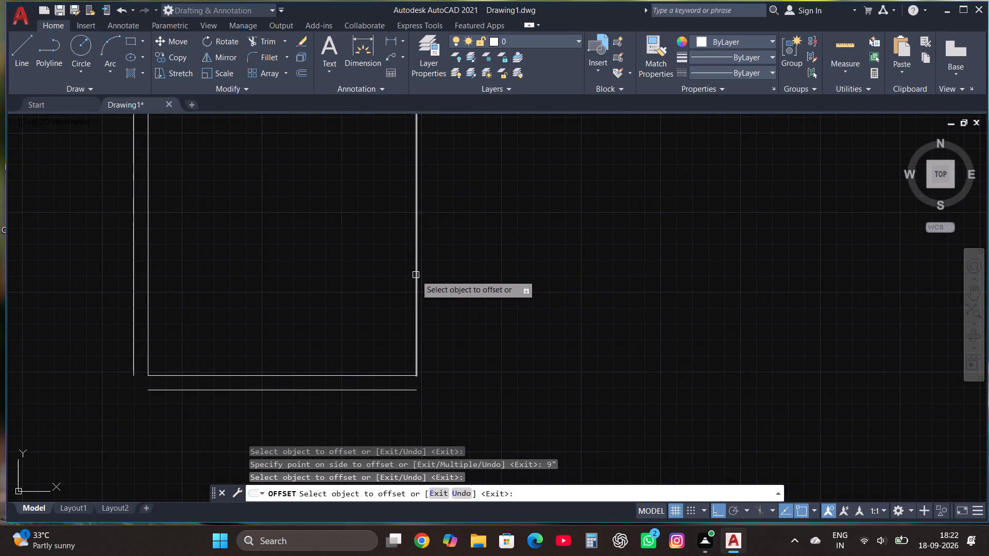
left_click(416, 275)
type("4.")
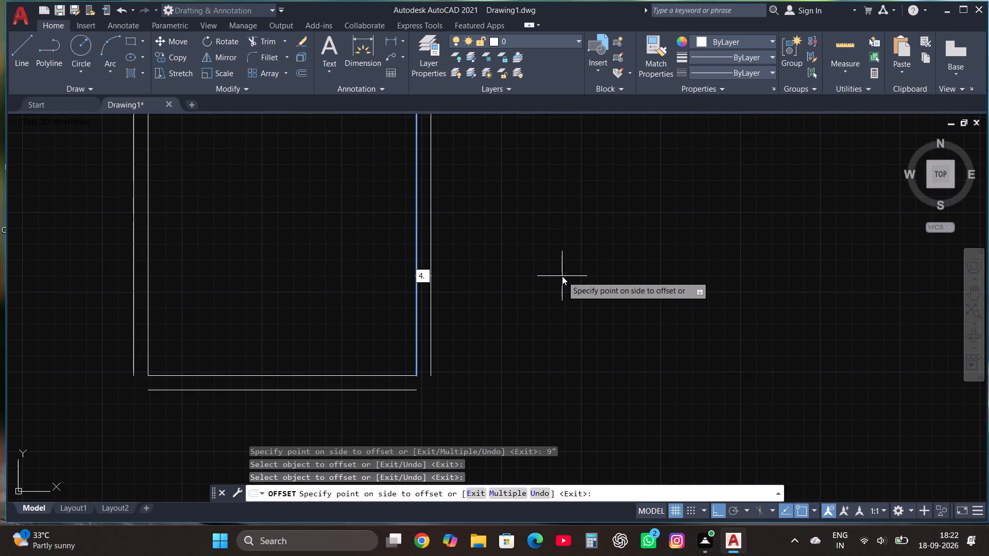
type("5\"")
key("Return")
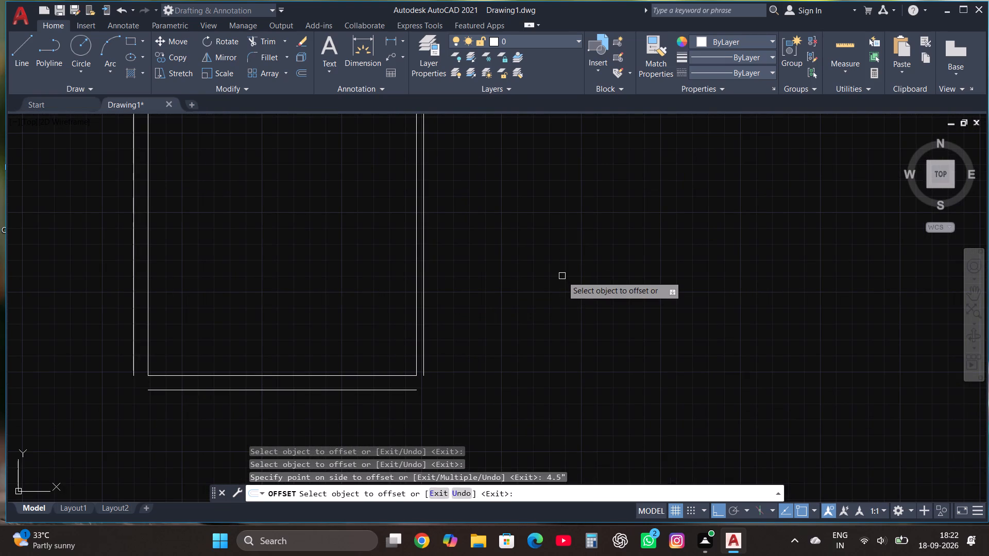
key("Escape")
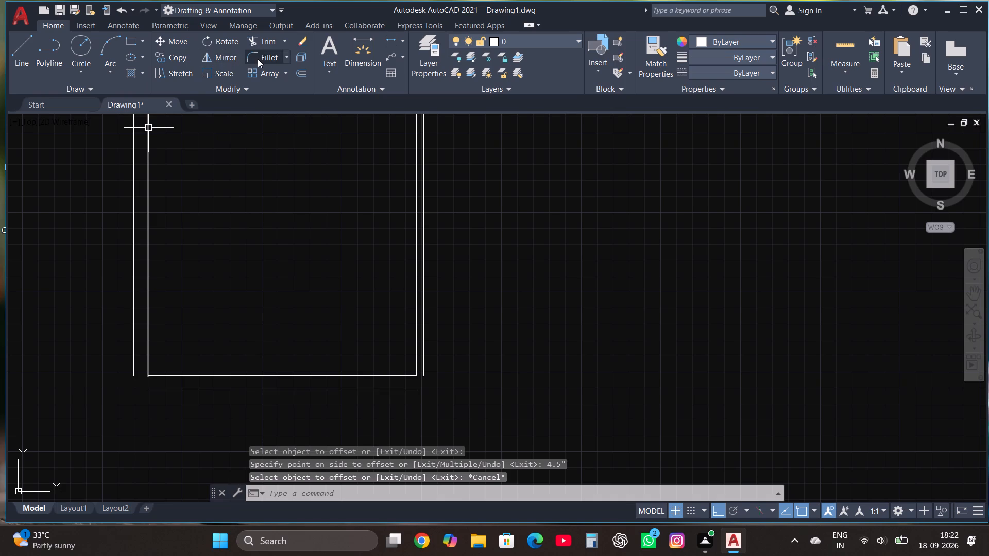
Fillet the outer offset lines together at the lower-left and lower-right corners of the square.
left_click(258, 59)
left_click(136, 321)
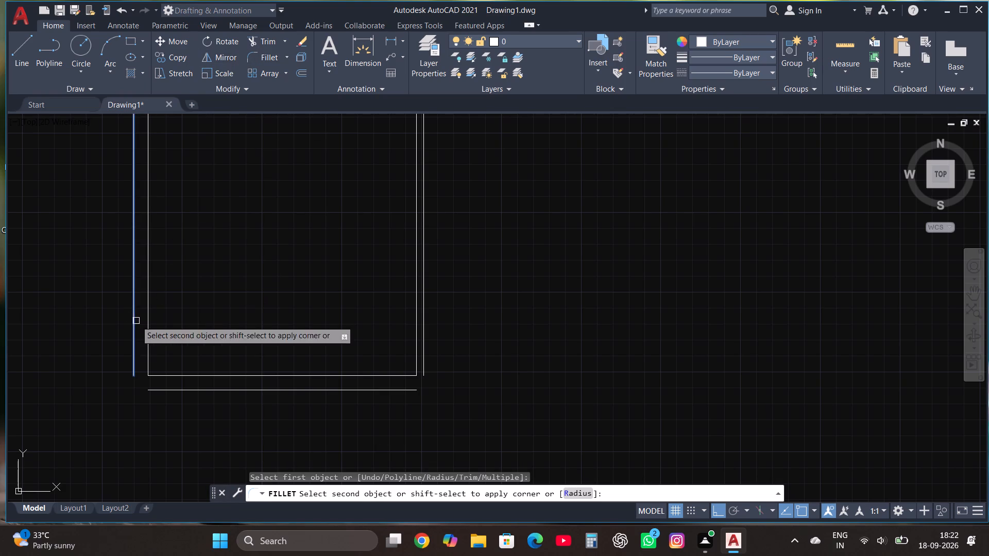
left_click(150, 391)
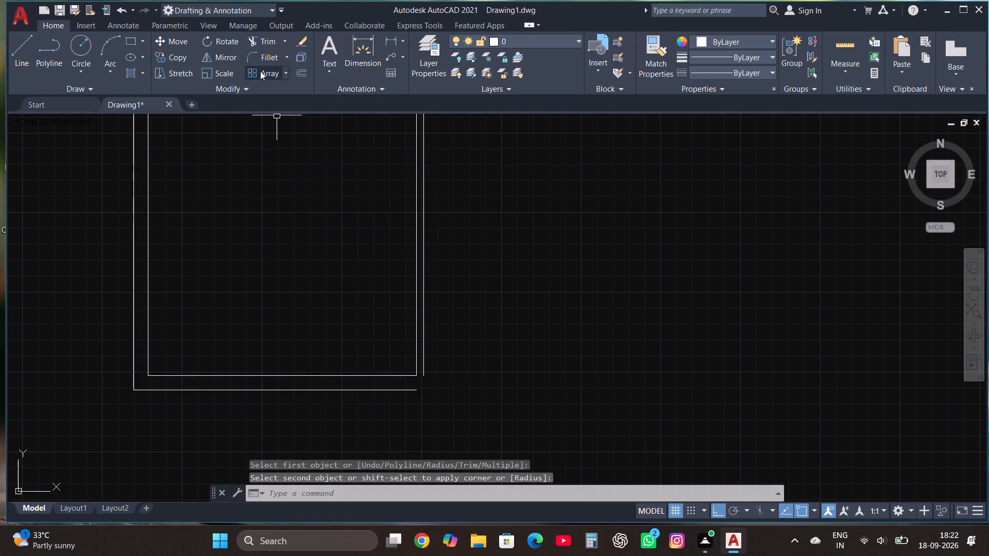
left_click(263, 59)
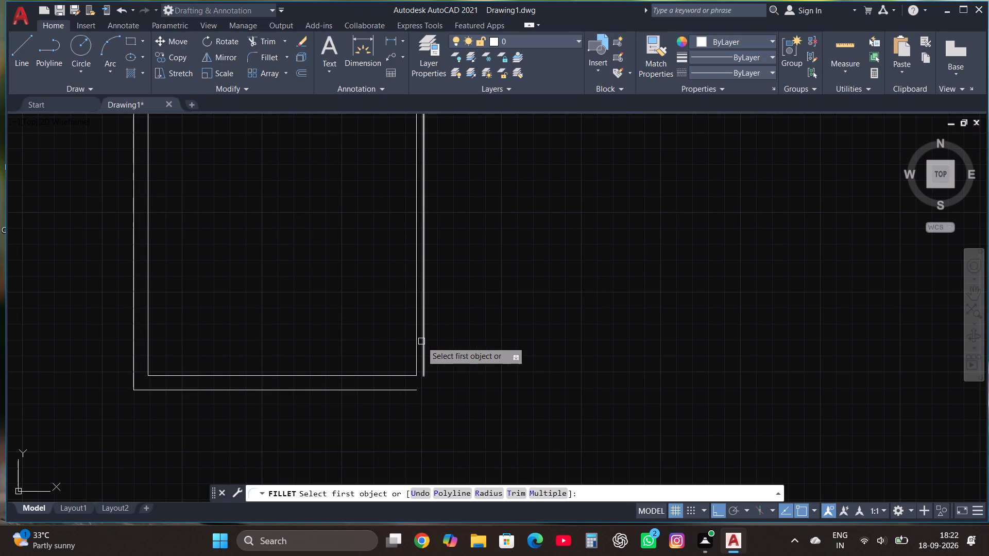
left_click(421, 341)
left_click(402, 392)
scroll(419, 420, "down", 2)
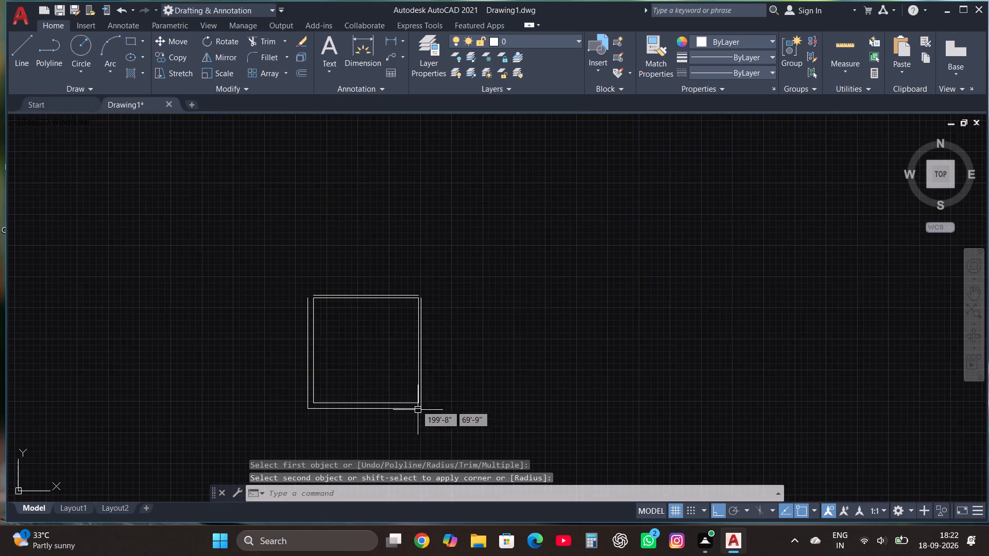
Fillet the outer offset lines together at the upper-left and upper-right corners of the square room.
scroll(317, 310, "up", 3)
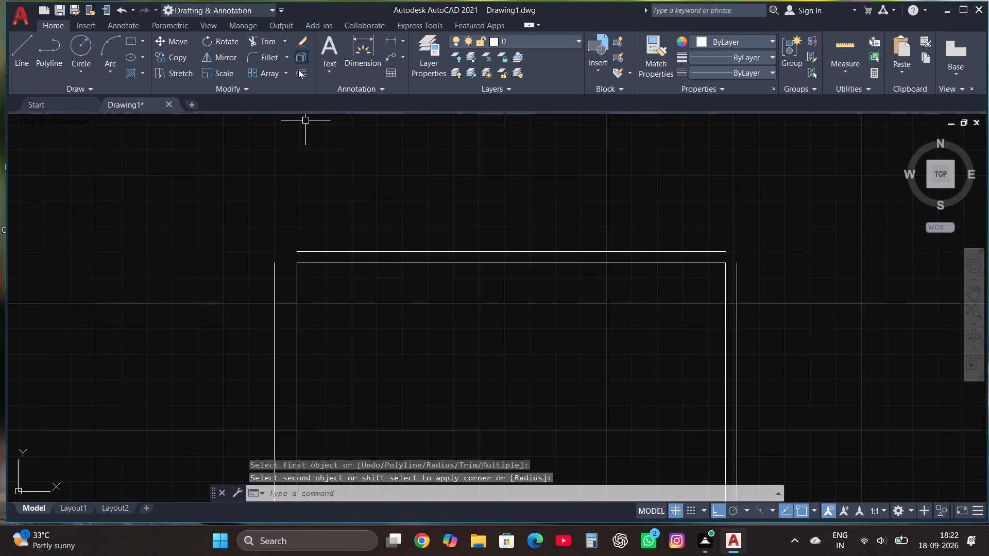
left_click(302, 74)
left_click(272, 61)
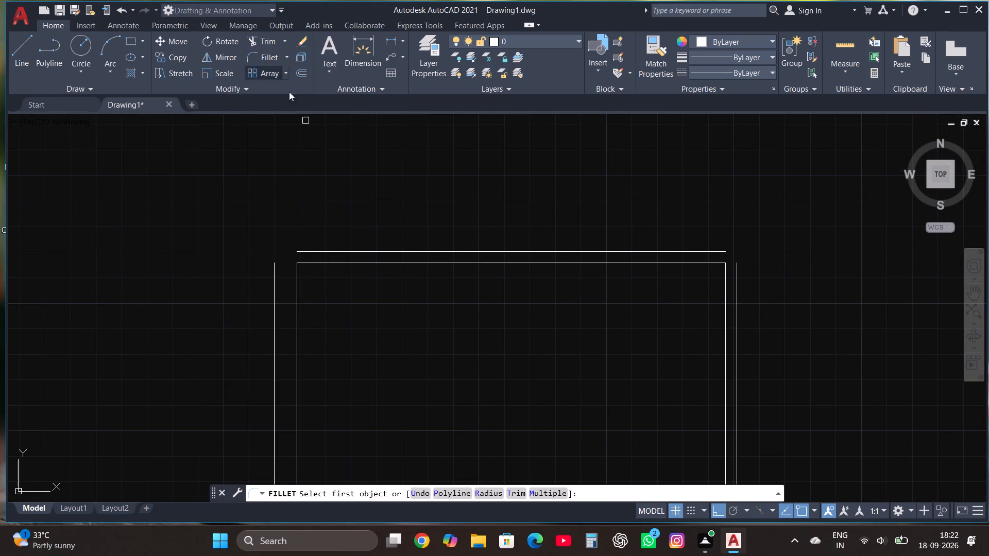
left_click(272, 279)
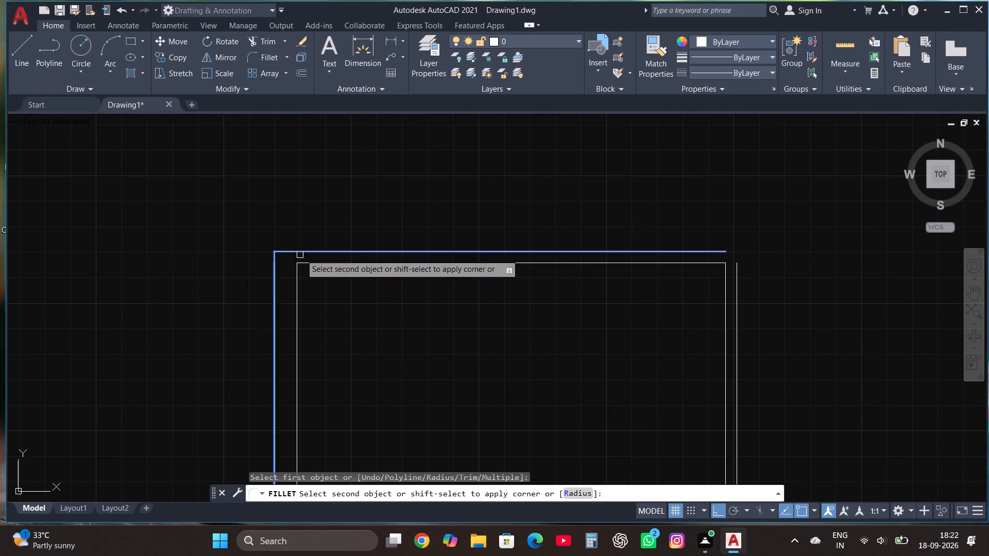
left_click(301, 254)
left_click(268, 57)
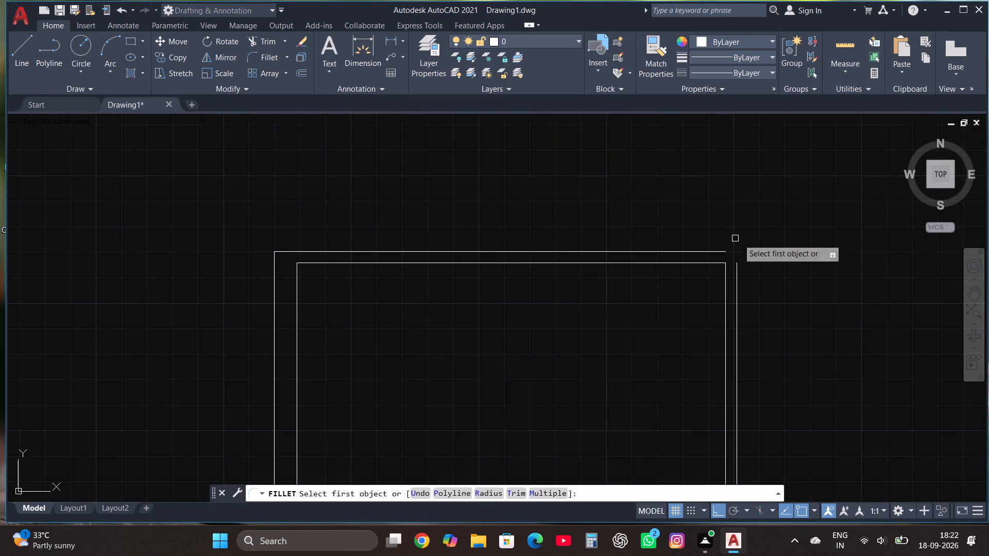
left_click(737, 279)
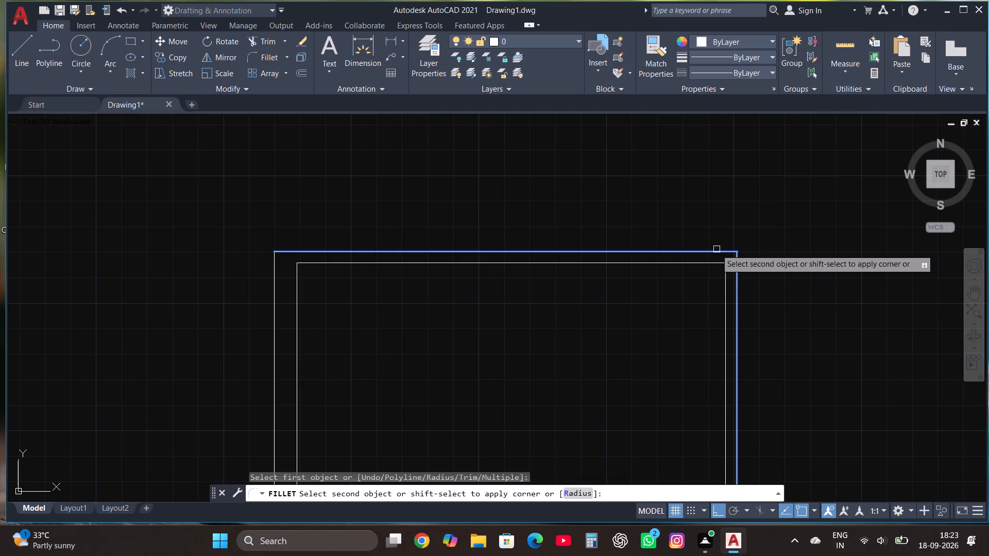
left_click(716, 249)
scroll(626, 237, "down", 2)
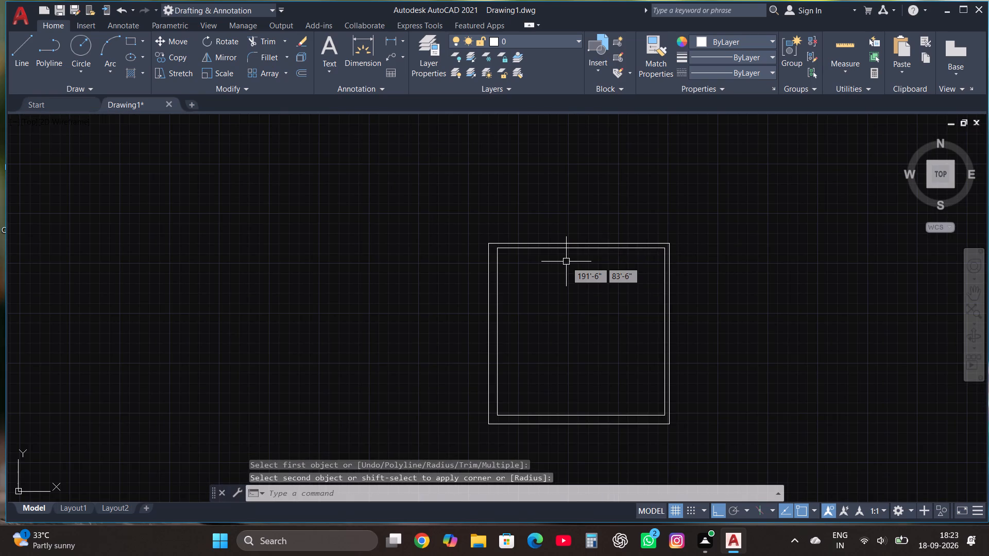
scroll(544, 253, "down", 2)
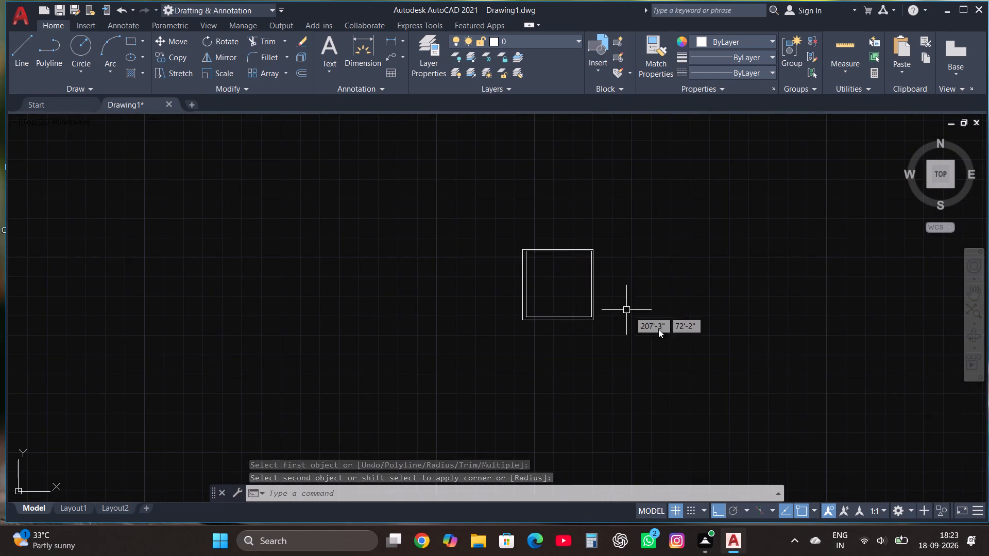
Start a line at the room's outer lower-right corner and draw it 14' to the right, extending it another 9".
scroll(657, 327, "up", 3)
left_click(21, 52)
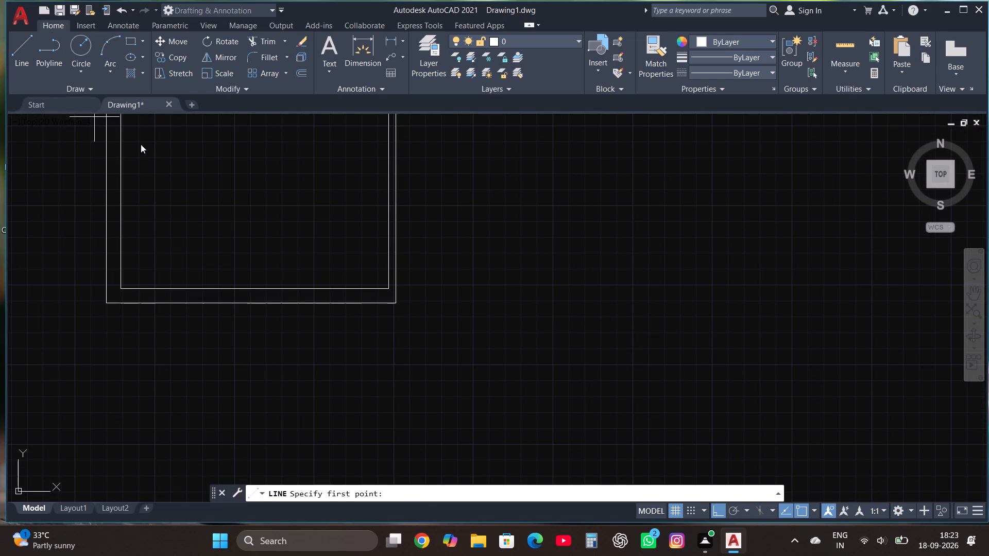
left_click(397, 302)
type("14'")
key("Return")
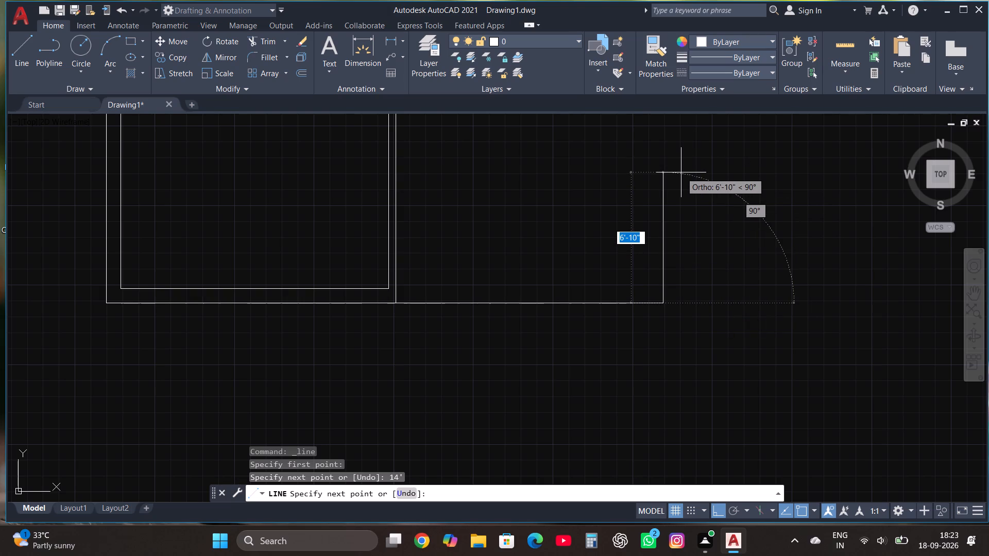
type("9\"")
key("Return")
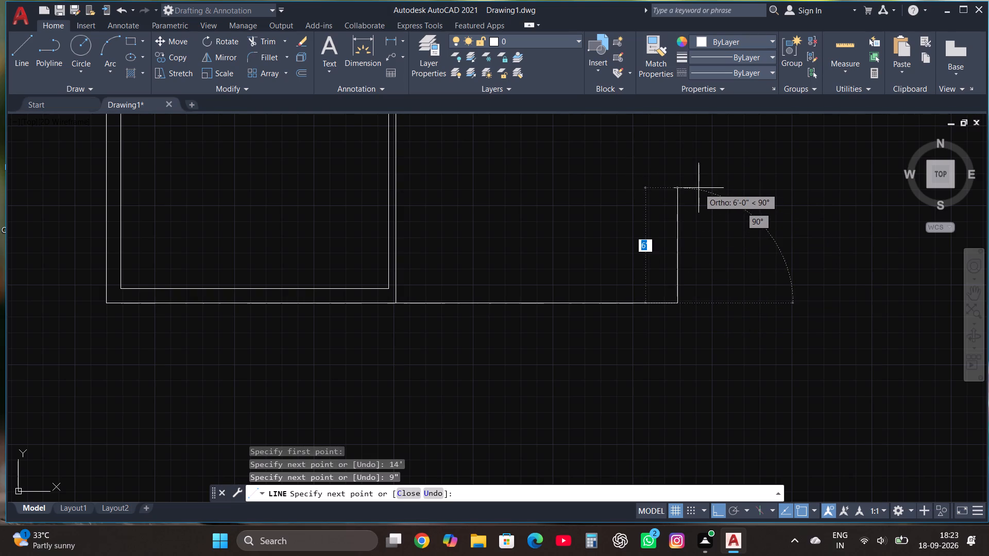
Continue the line upward 8'7" plus a further 4.5" to form the new room's outer right side.
scroll(698, 230, "down", 2)
scroll(692, 185, "up", 1)
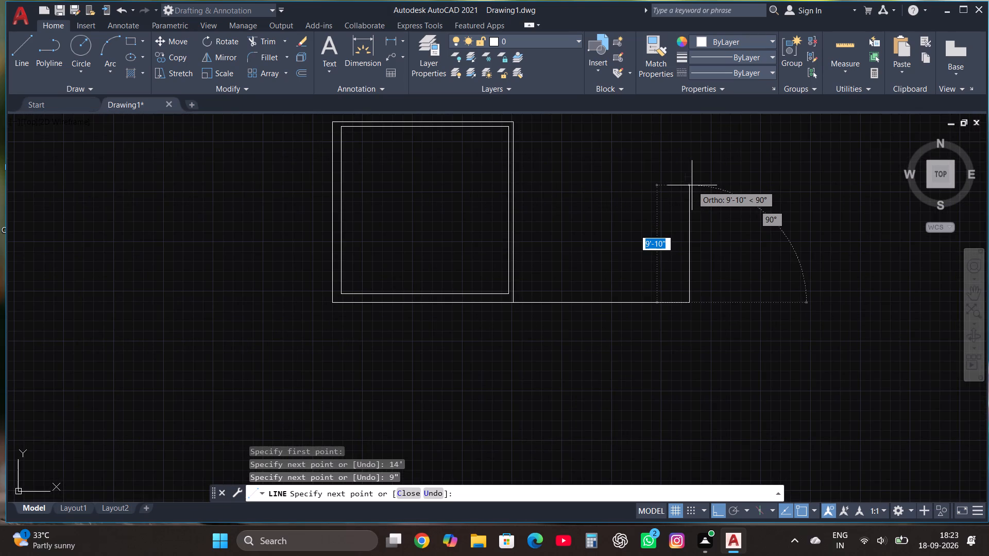
scroll(692, 185, "up", 1)
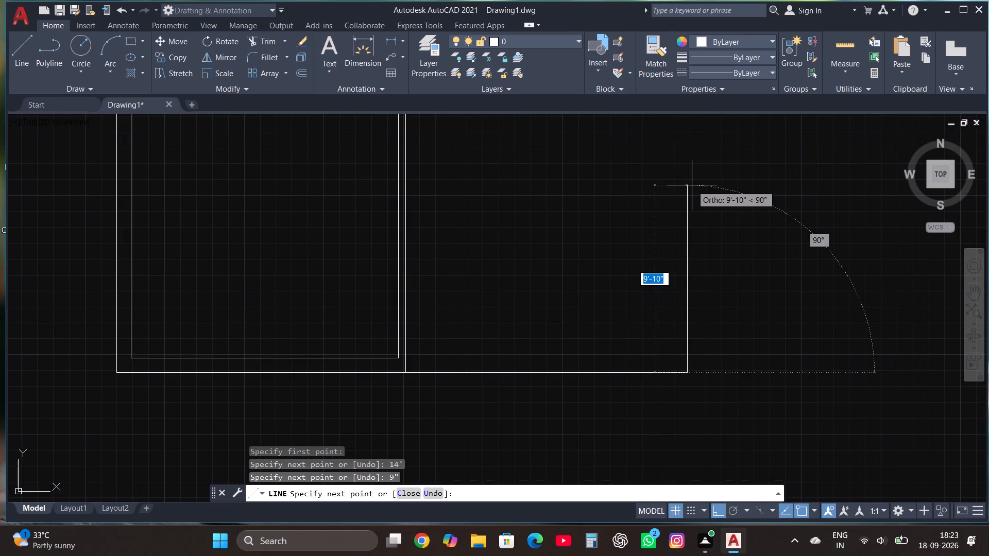
key("8")
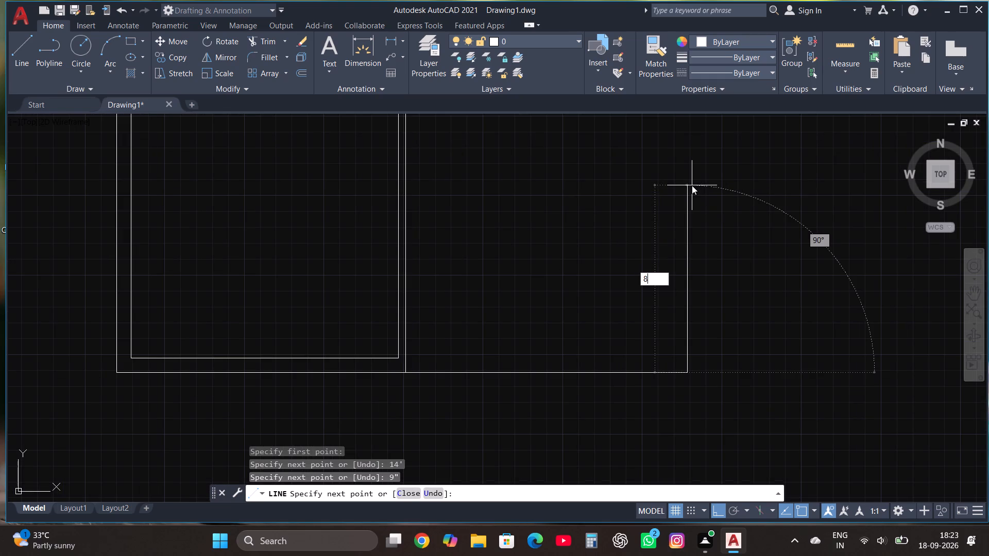
type("'7\"")
key("Return")
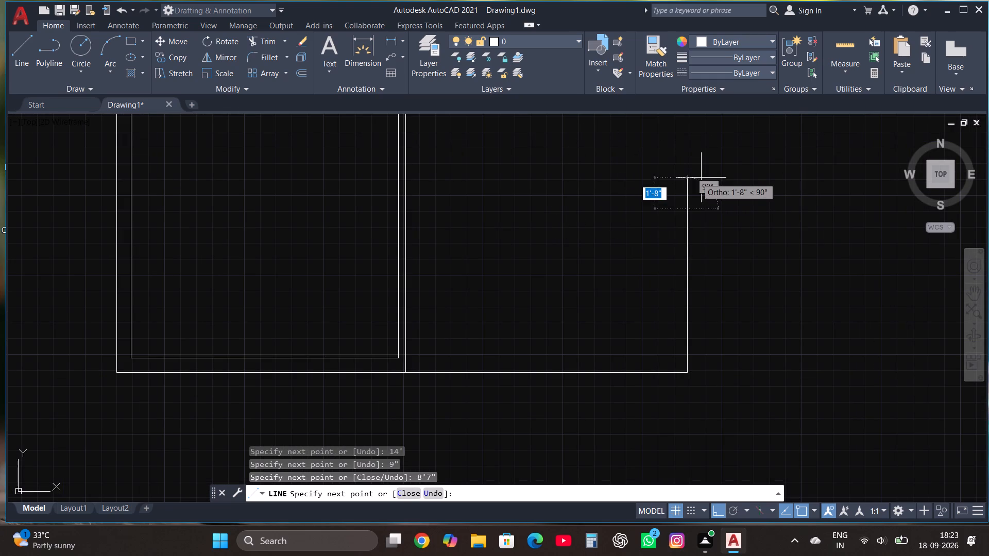
type("4.5\"")
key("Return")
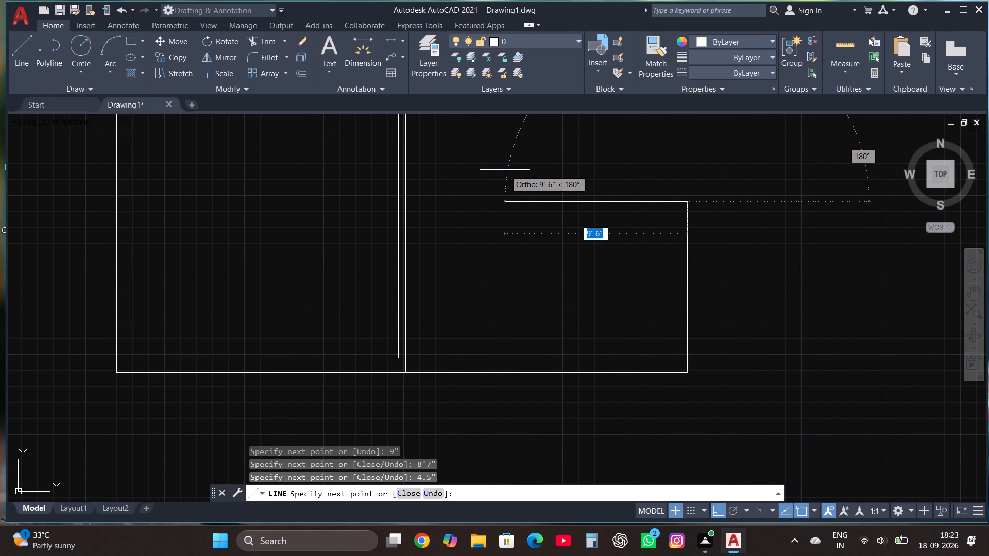
Run the line about 14'-11" left into the first room's right wall and end the Line command.
scroll(391, 205, "up", 5)
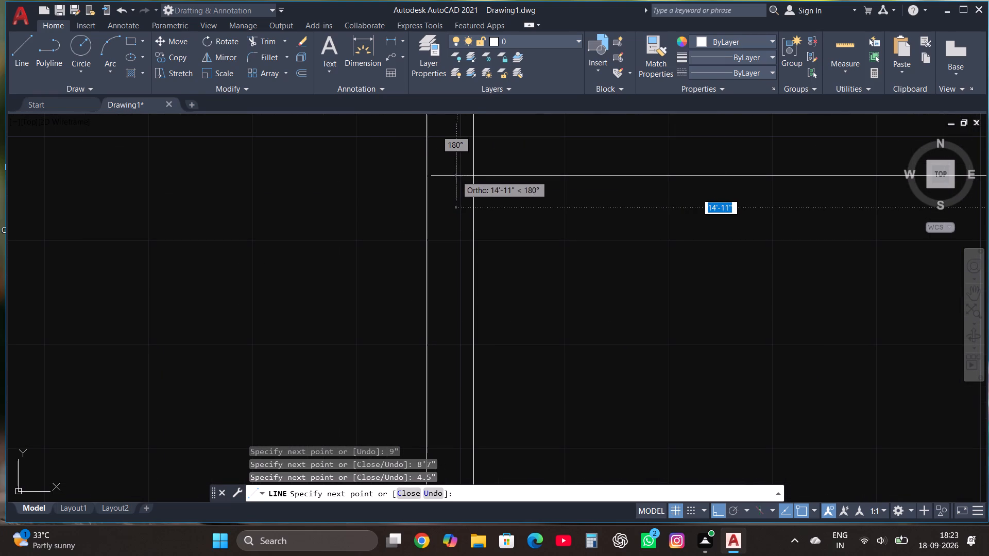
left_click(456, 175)
key("Escape")
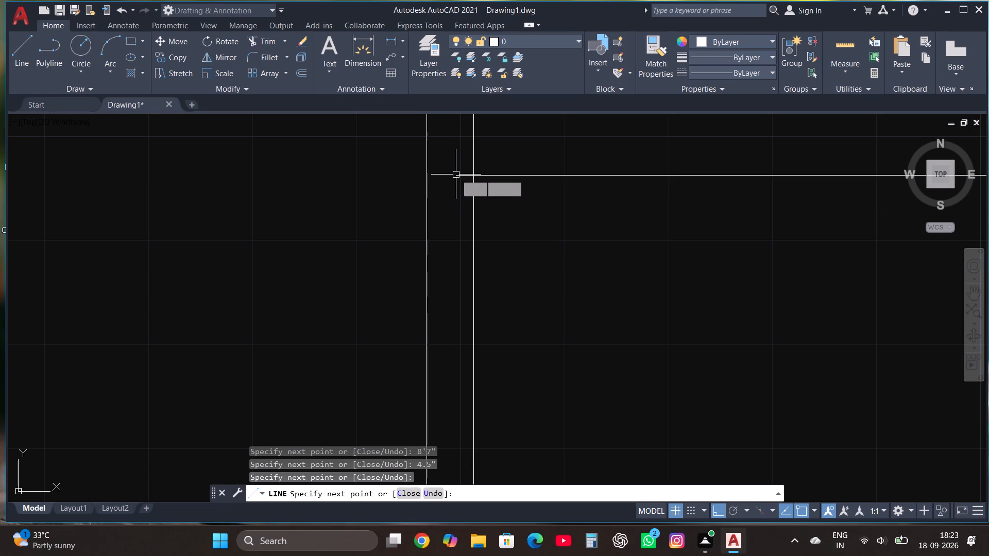
Offset the new room's 14' bottom line 9" upward, to the inside.
scroll(459, 179, "down", 4)
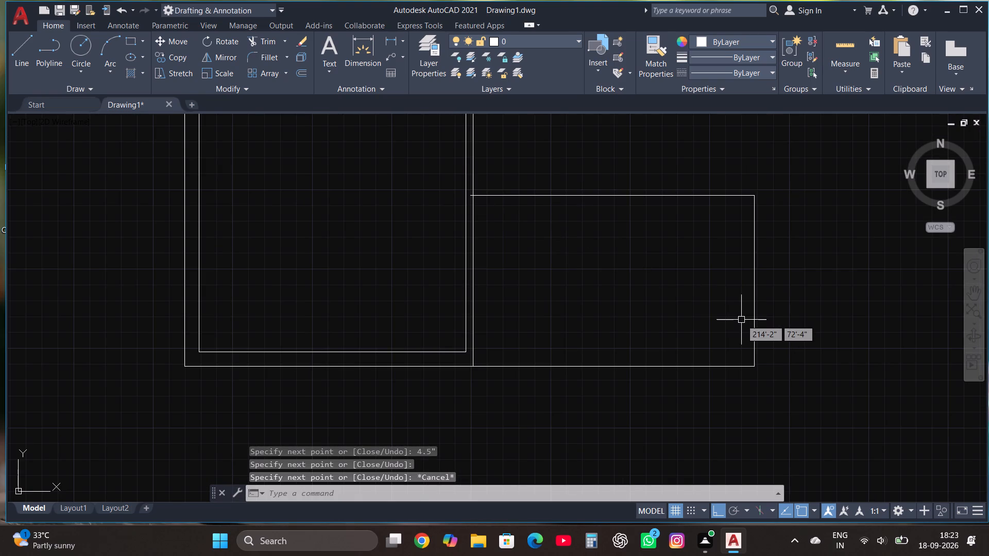
scroll(751, 343, "up", 1)
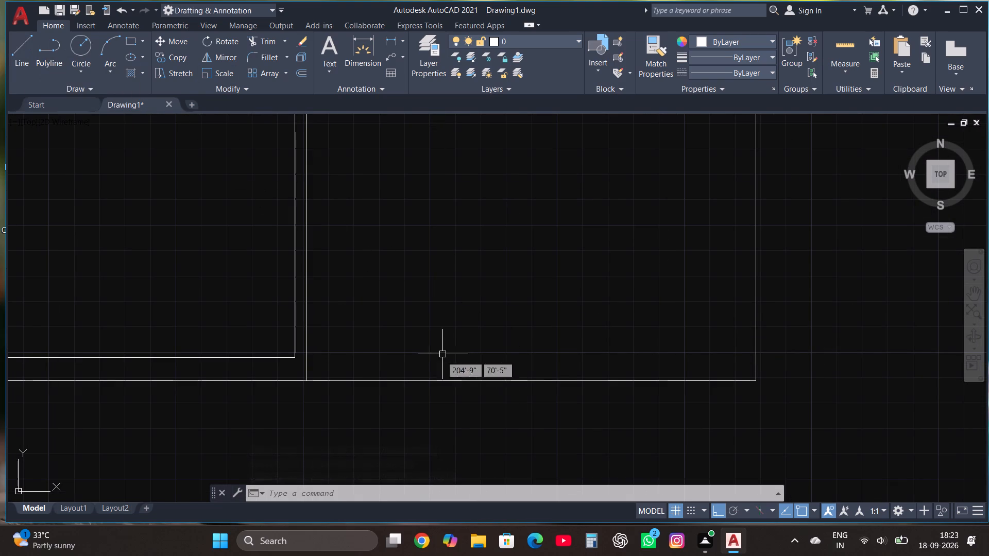
left_click_drag(449, 408, 436, 384)
left_click(398, 322)
left_click(297, 71)
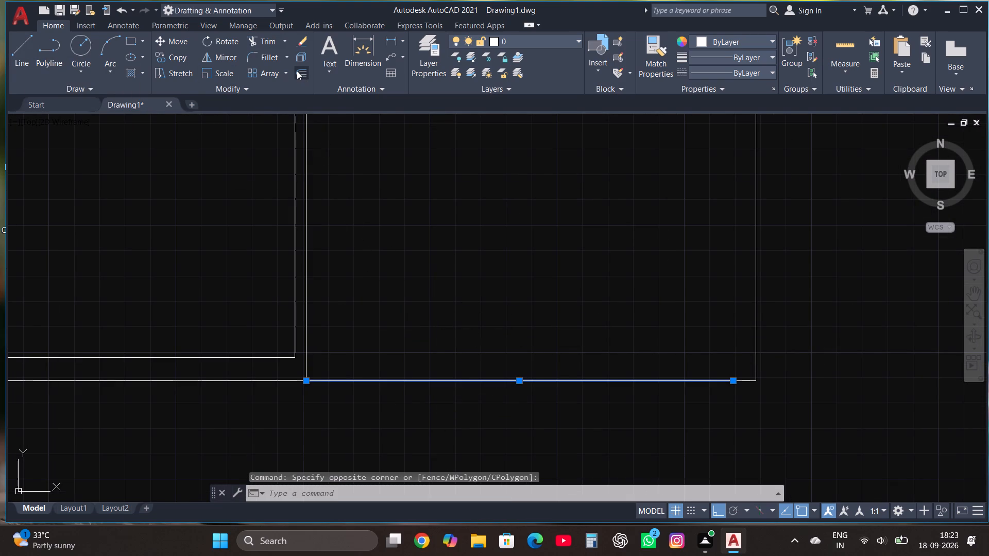
left_click(391, 381)
left_click(390, 367)
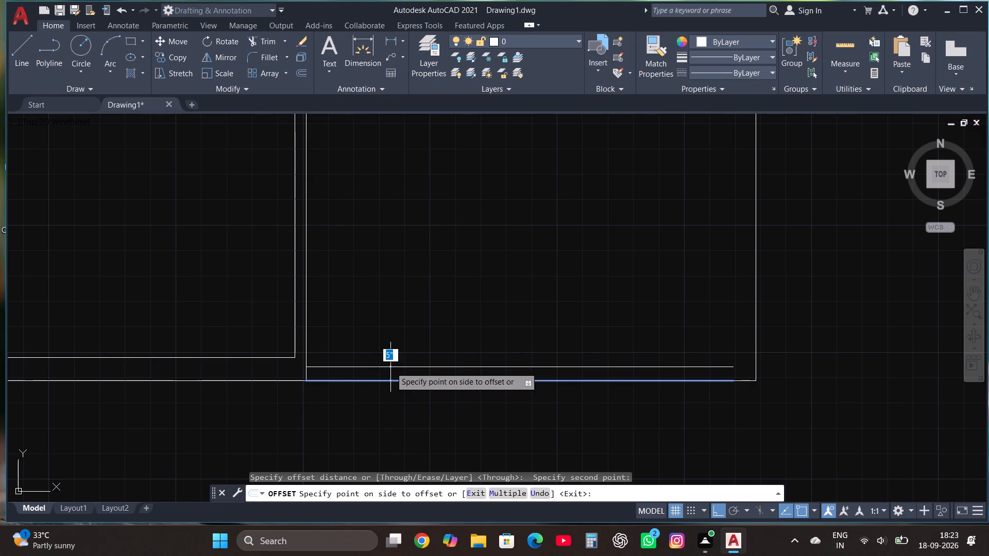
type("9\"")
key("Return")
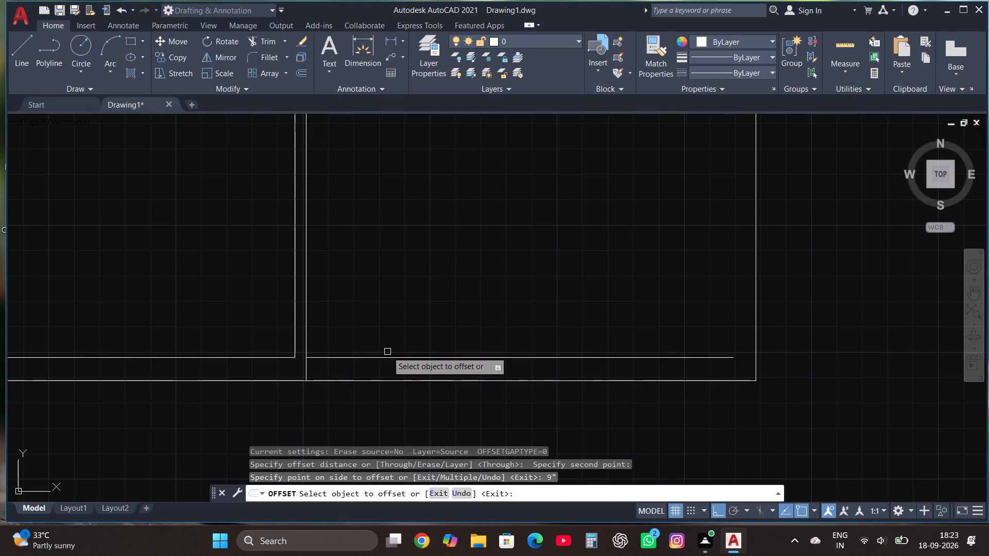
Offset the new room's outer right line 9" inward.
left_click(760, 269)
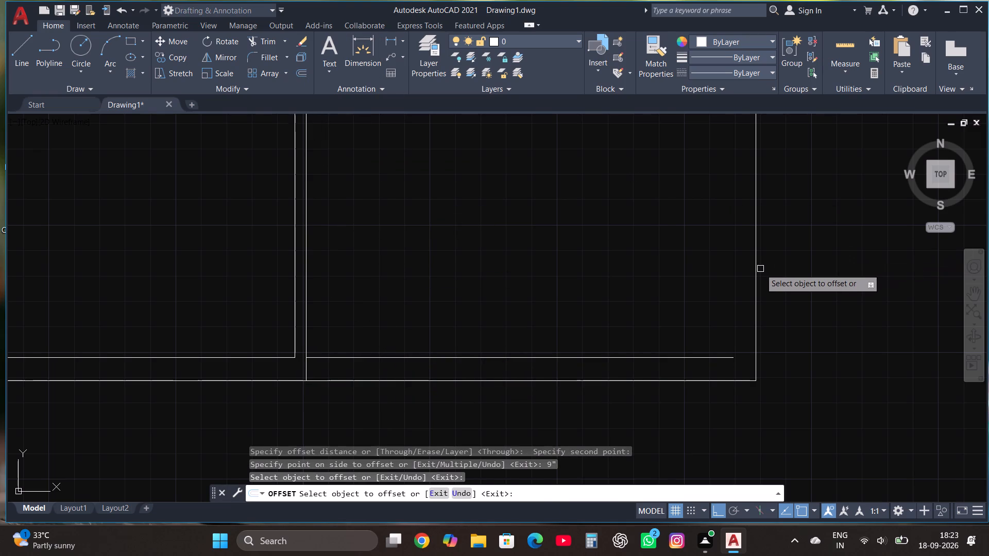
left_click(757, 266)
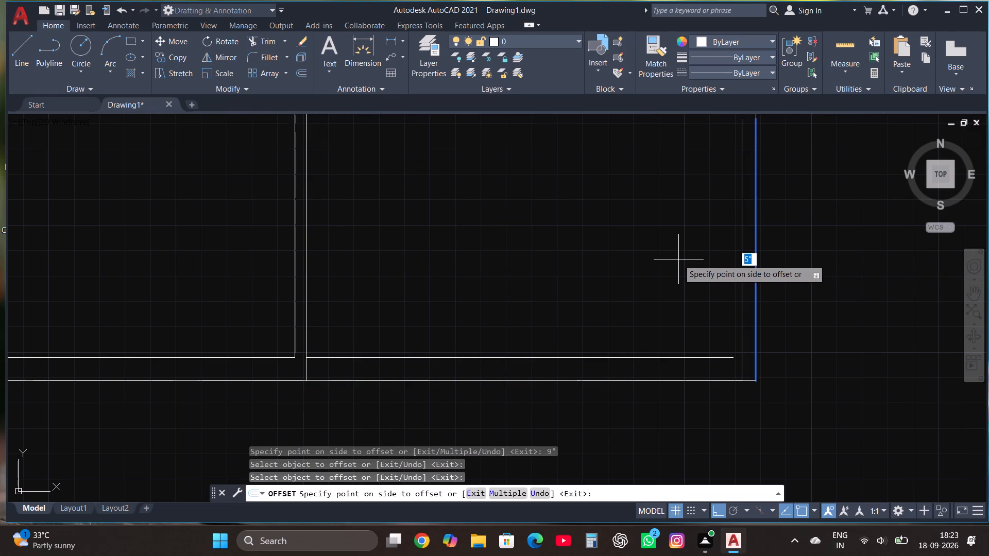
type("9\"")
key("Return")
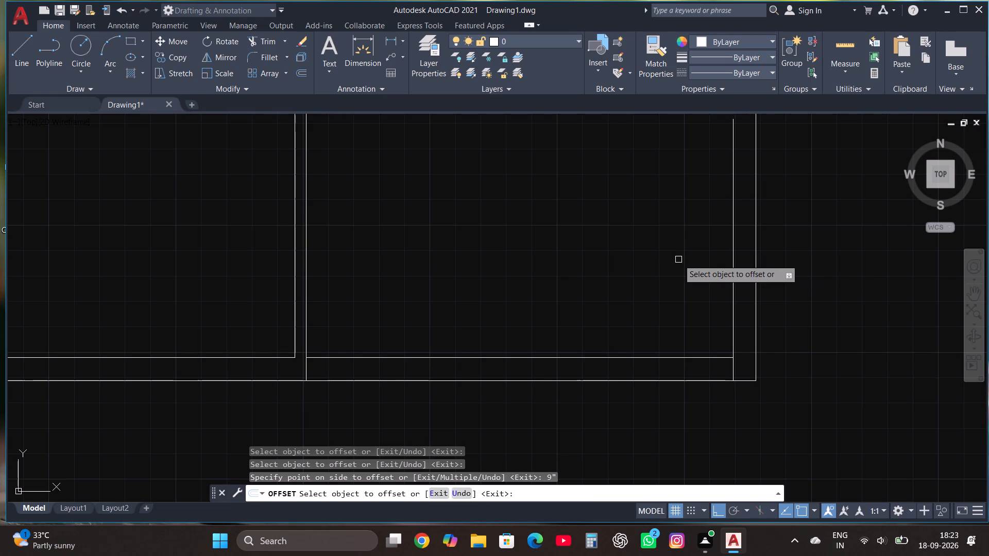
Offset the new room's top line 4.5" downward, to the inside, and end the Offset command.
scroll(698, 323, "down", 2)
scroll(726, 230, "up", 1)
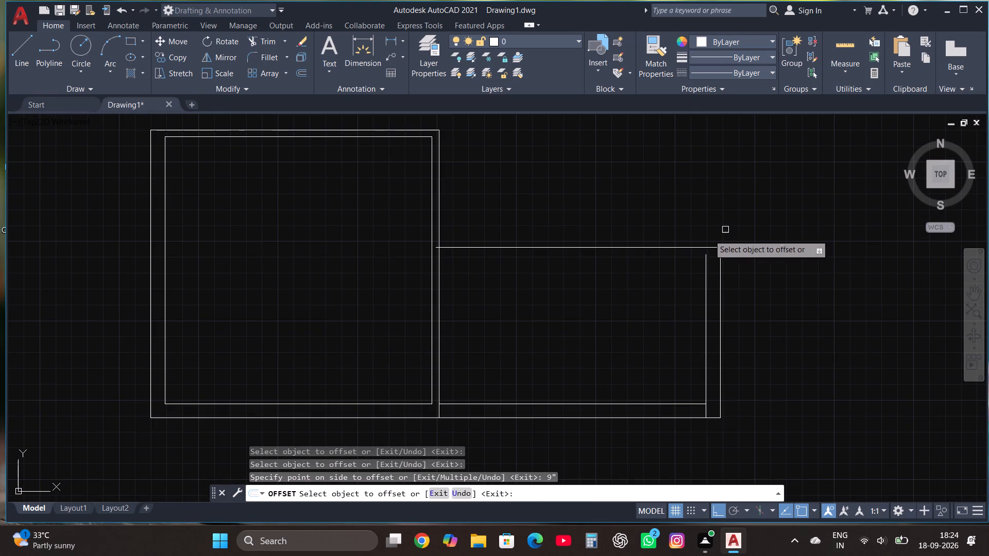
left_click(621, 249)
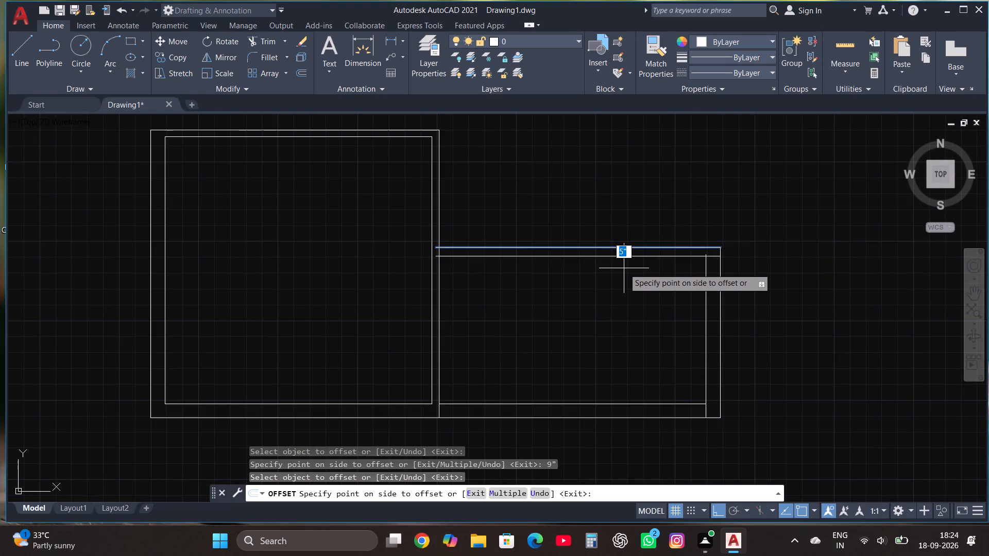
type("4.5\"")
key("Return")
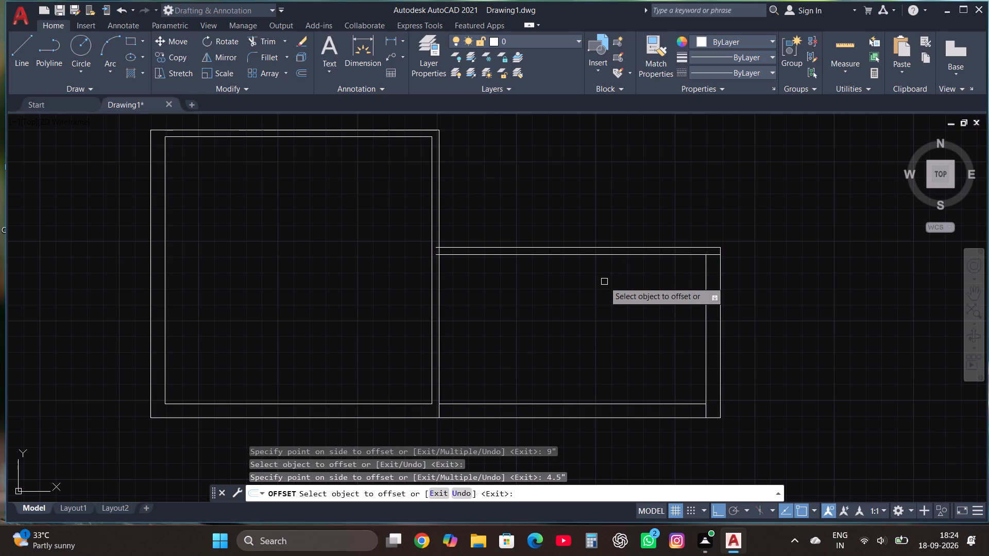
key("Escape")
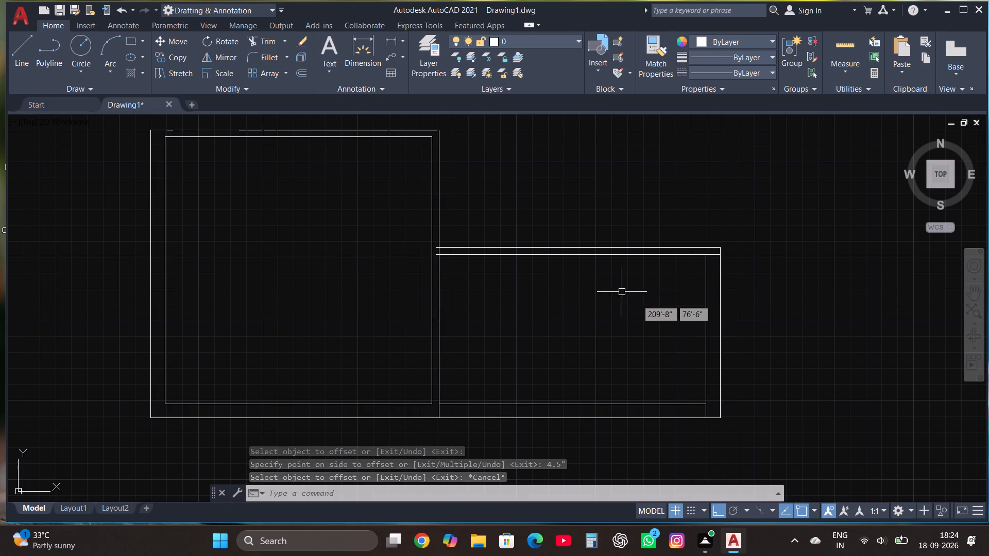
Trim the overrunning line ends at the new room's upper-right and lower-right inner corners and the shared wall's bottom stub.
left_click(266, 37)
left_click(711, 255)
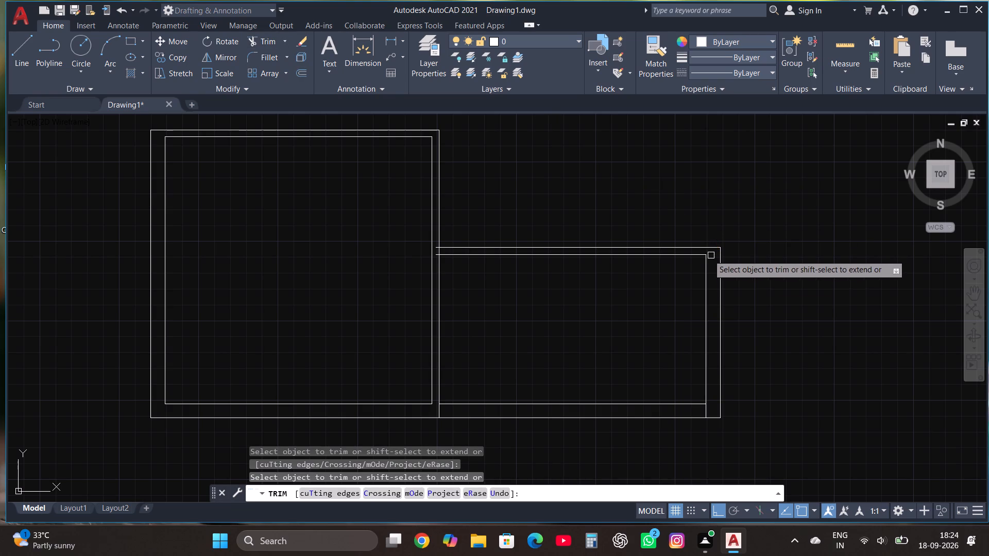
left_click(705, 414)
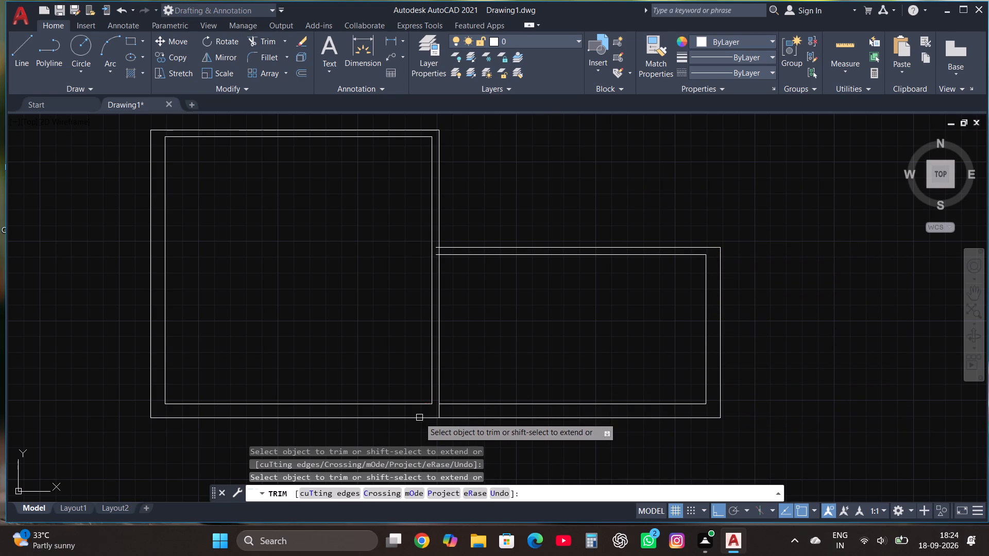
left_click(438, 412)
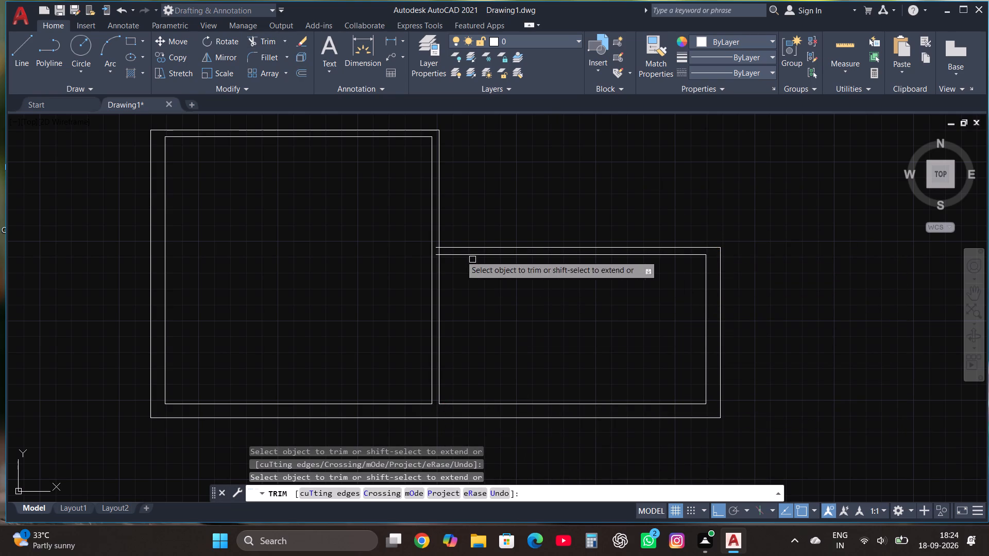
Trim the left ends of the new room's two top wall lines that overrun into the shared wall.
scroll(433, 246, "up", 4)
left_click(444, 251)
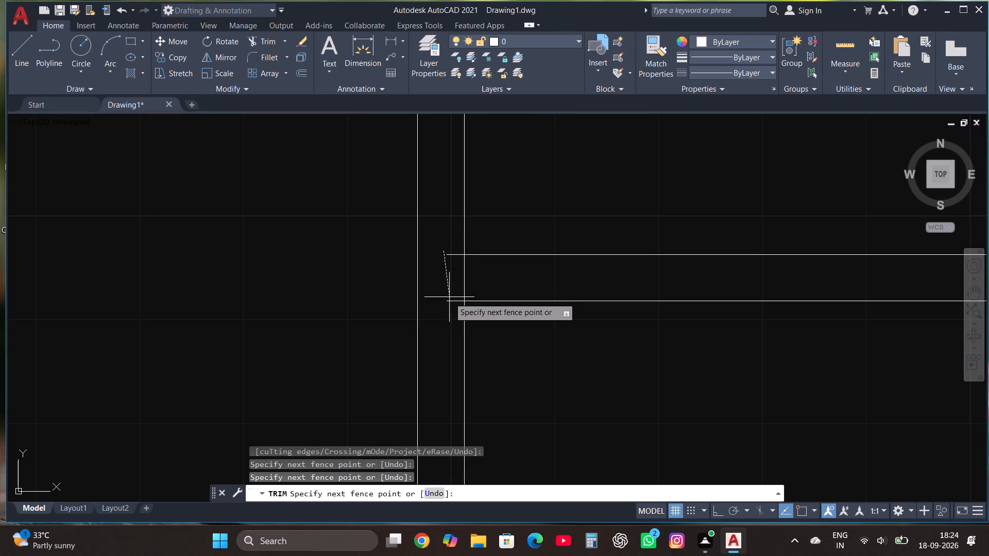
left_click(449, 305)
left_click(448, 248)
left_click(451, 279)
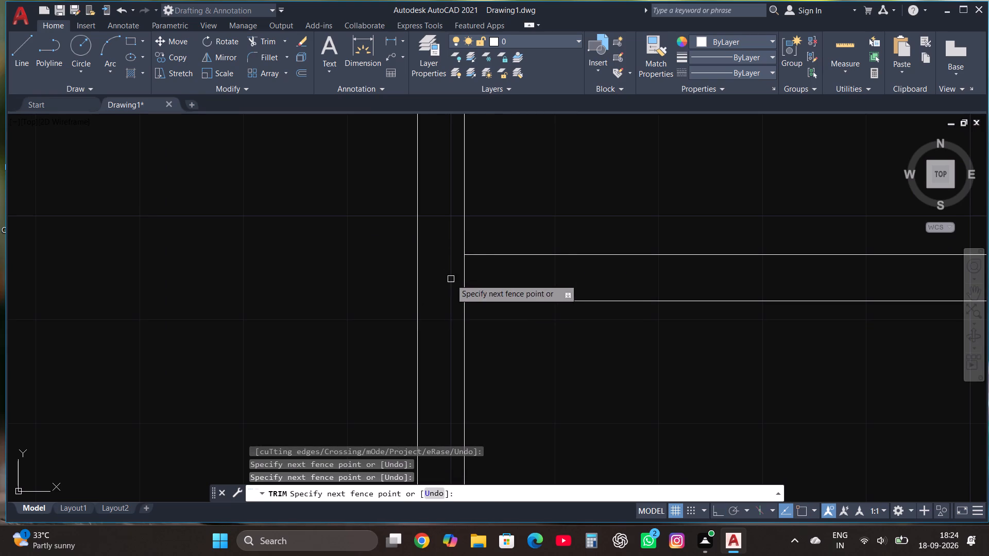
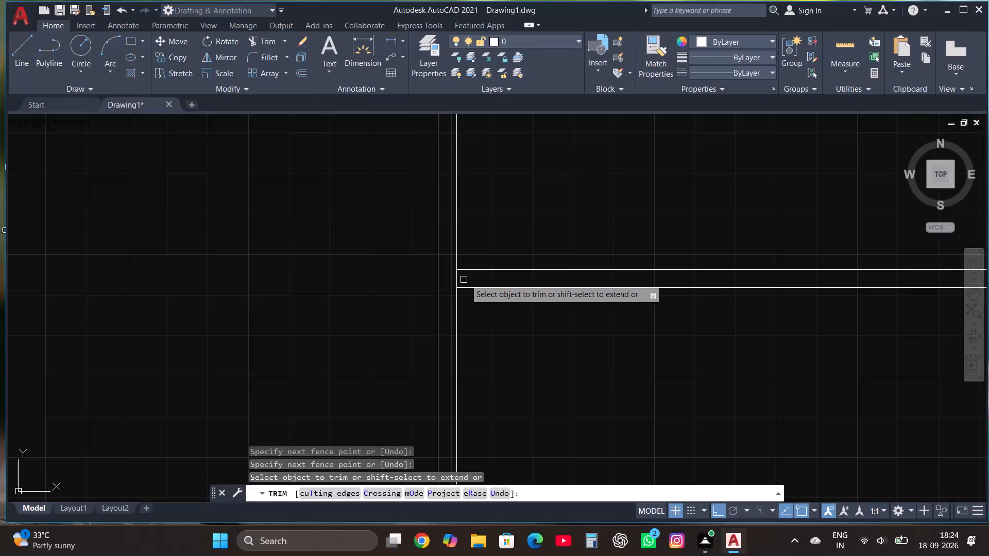
Trim the shared wall's right line between the adjoining room's two top wall lines to open the junction.
left_click(454, 277)
key("Escape")
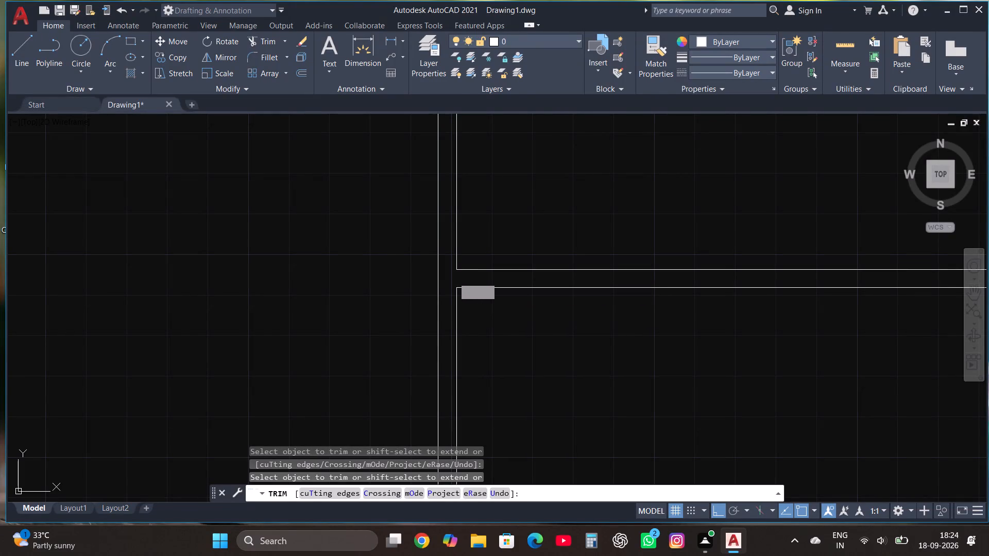
Draw lines from the adjoining room's outer top-right corner: 5' up, another 4.5" up, and 10'6" to the left.
scroll(449, 197, "down", 3)
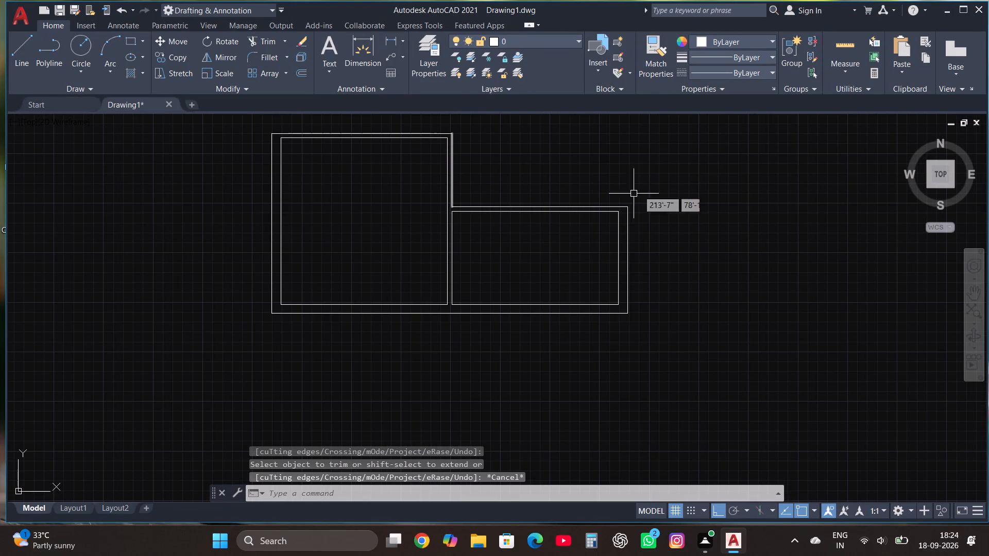
scroll(571, 347, "down", 1)
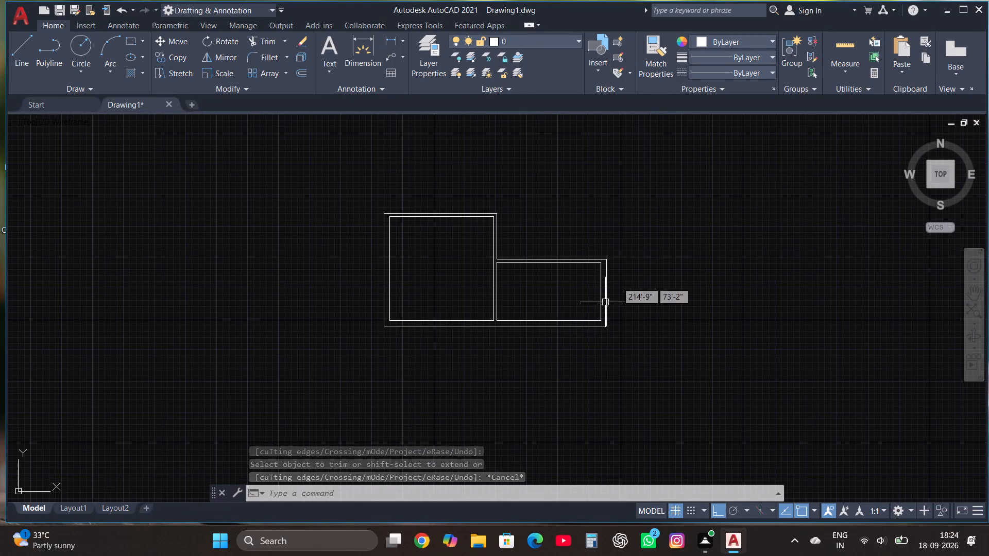
scroll(617, 246, "up", 2)
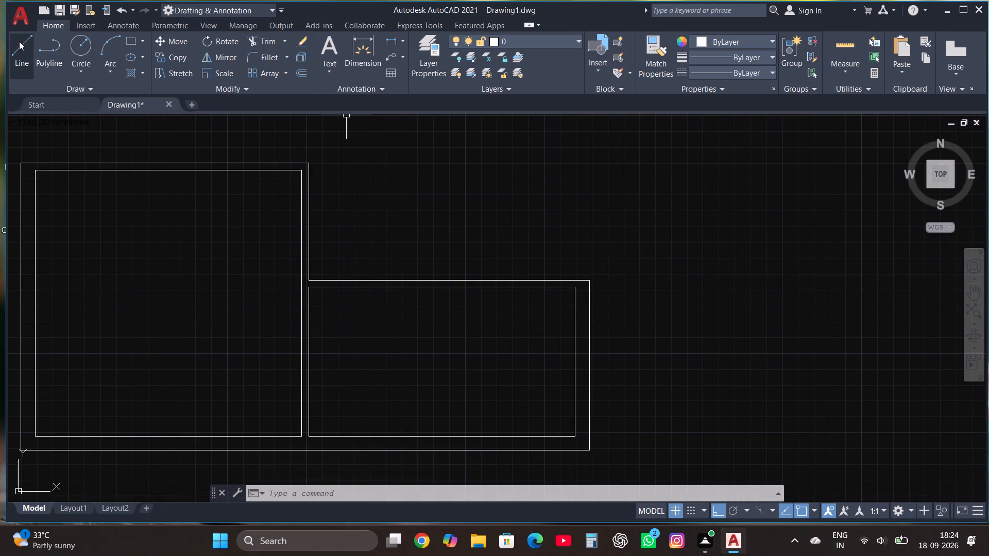
left_click(18, 46)
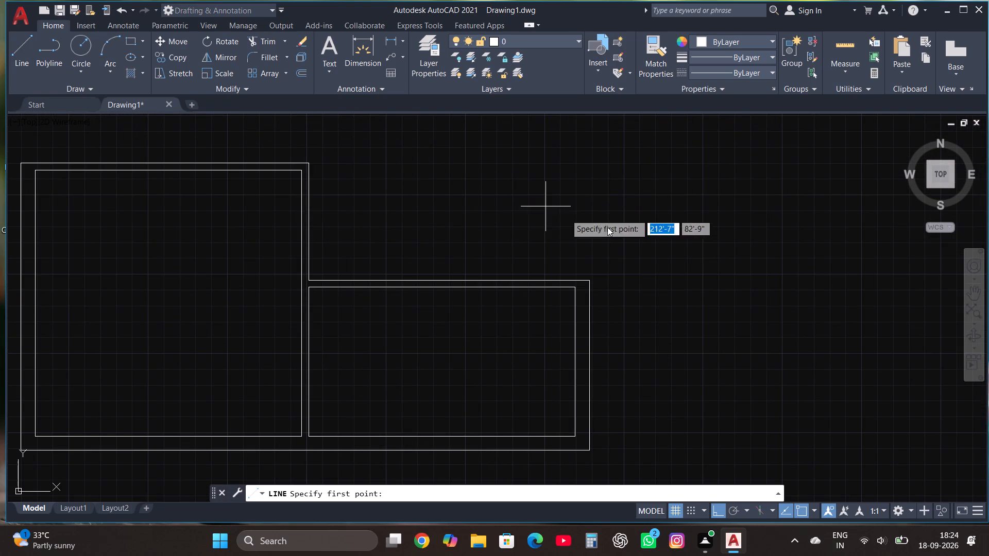
left_click(591, 280)
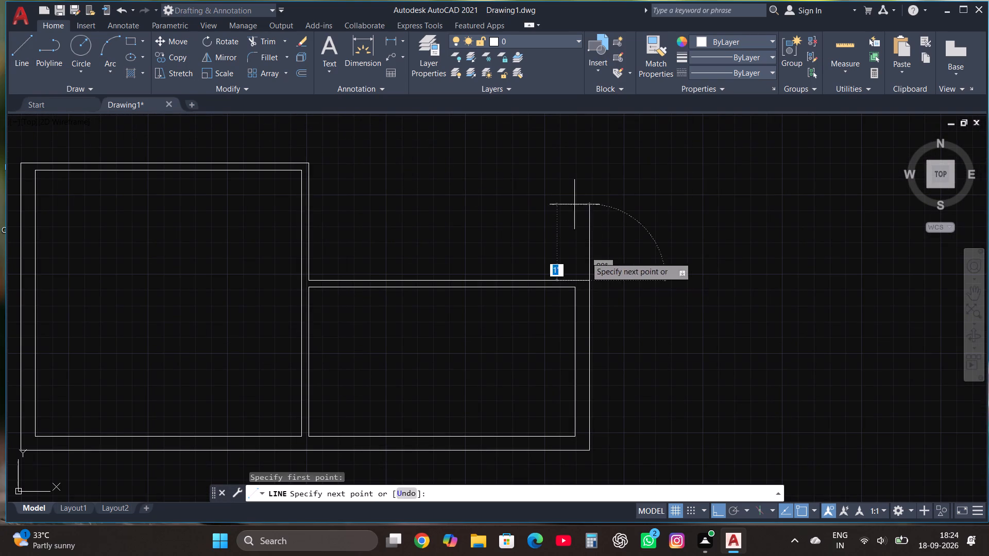
type("5'")
key("Return")
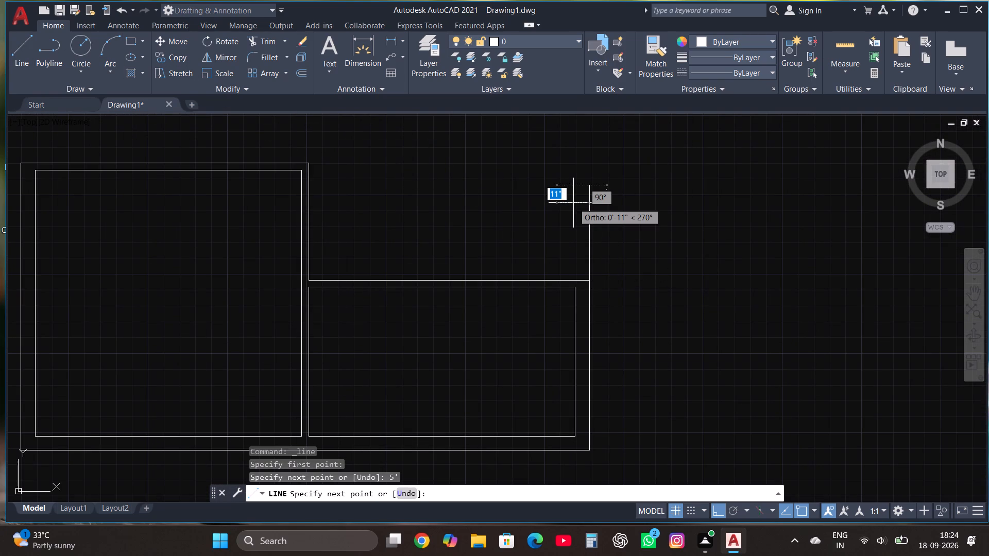
scroll(499, 296, "down", 2)
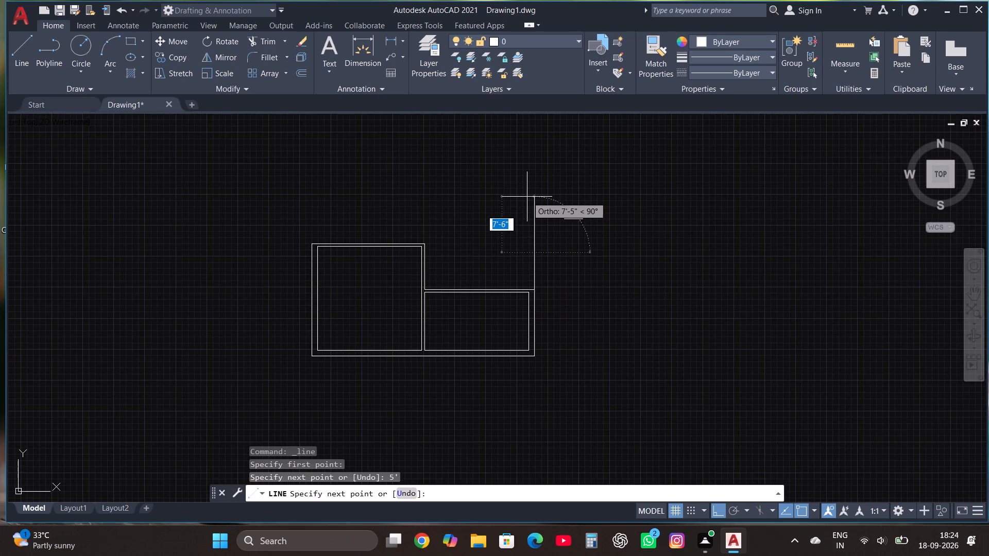
scroll(527, 197, "up", 1)
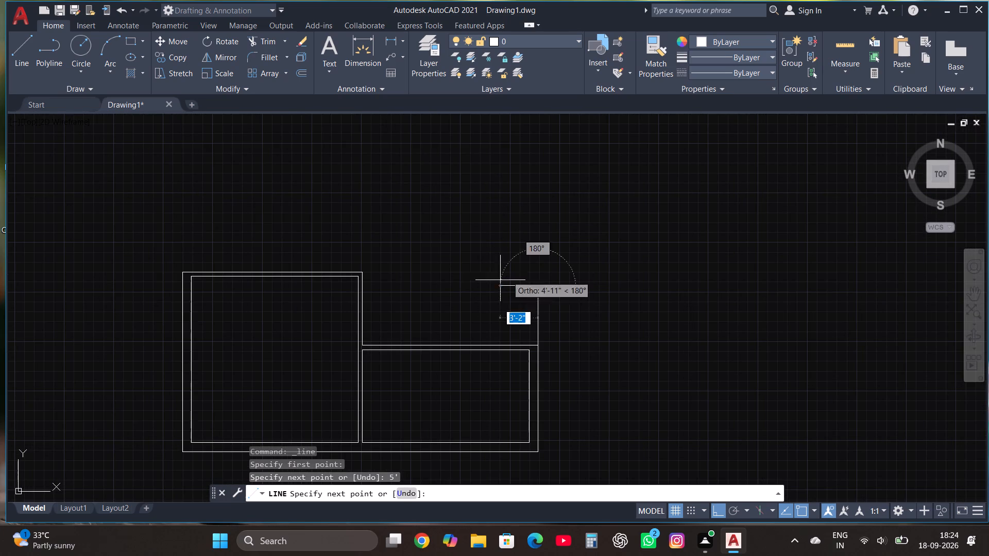
type("4.5\"")
key("Return")
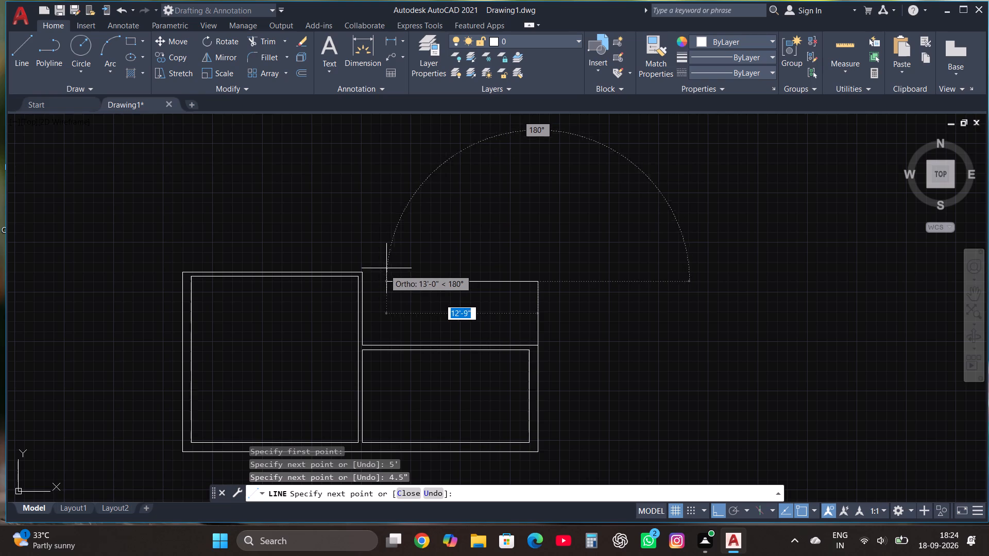
type("10'6\"")
key("Return")
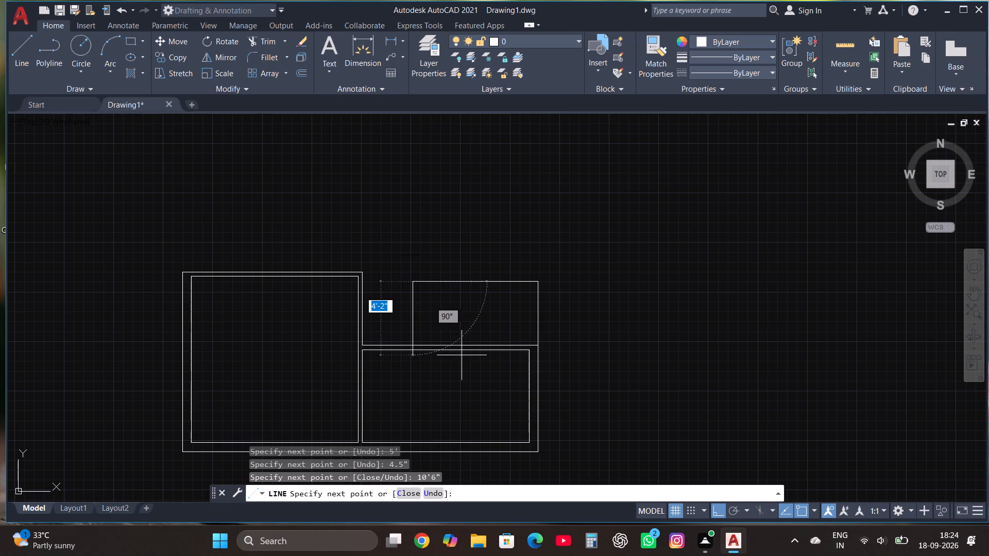
key("Escape")
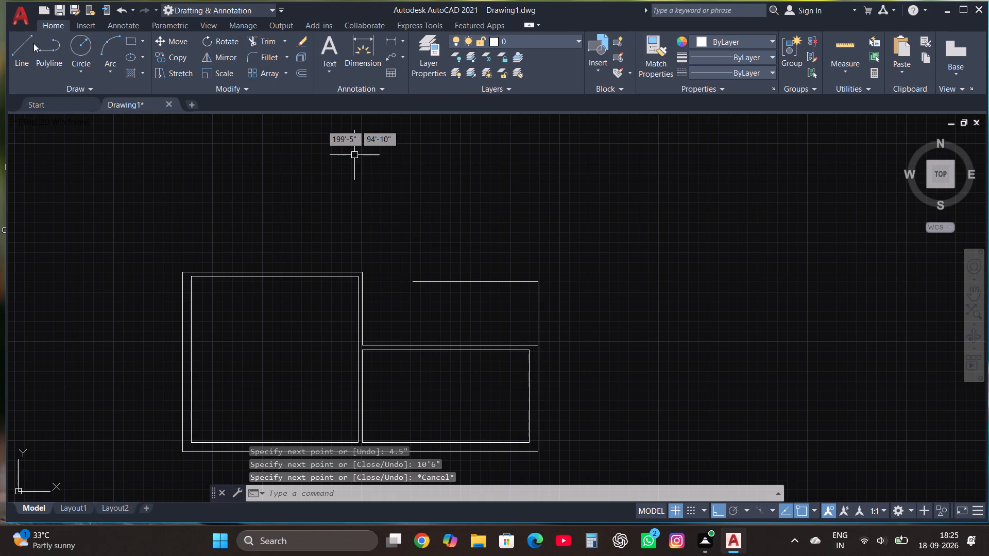
Draw a vertical line upward from the top wall, aligned with the right wall's inner face, stopping short of the new top line.
left_click(19, 48)
scroll(550, 323, "up", 1)
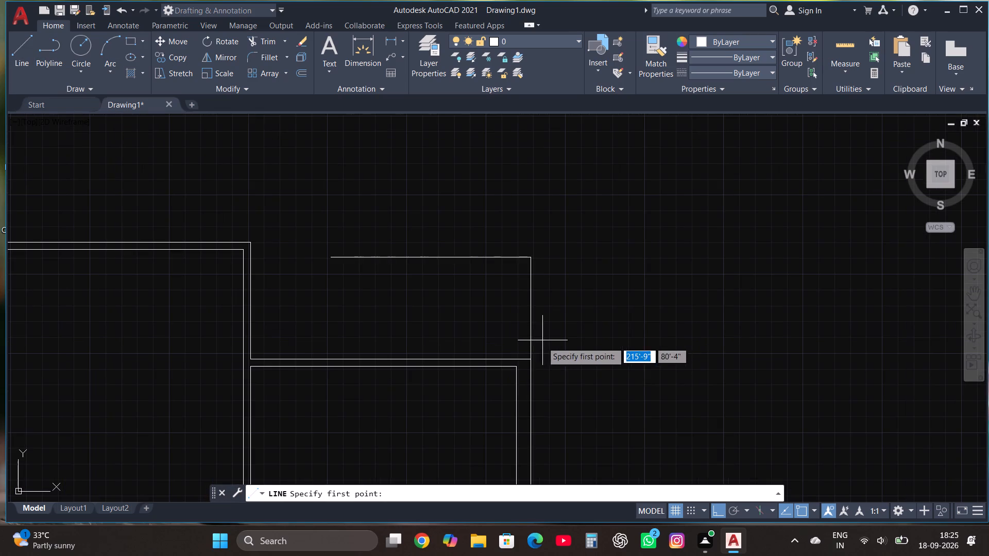
left_click(515, 362)
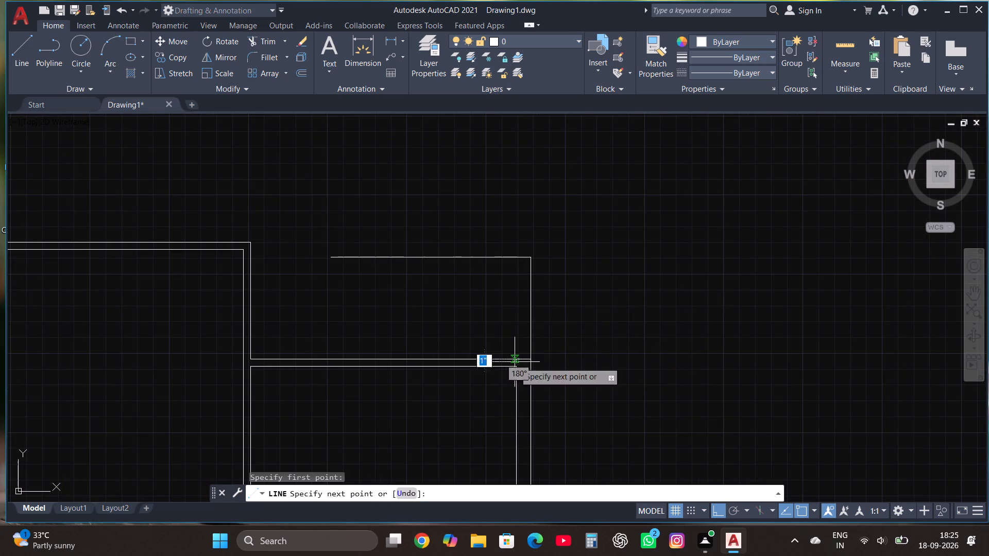
left_click(512, 282)
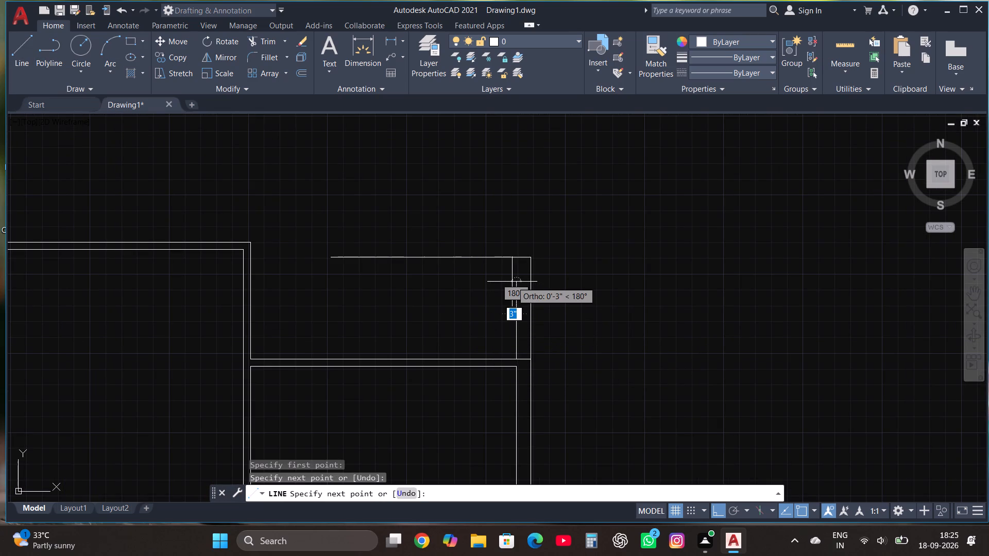
key("Escape")
Offset the new 10'6" top line 4.5" downward, to the inside.
left_click(358, 253)
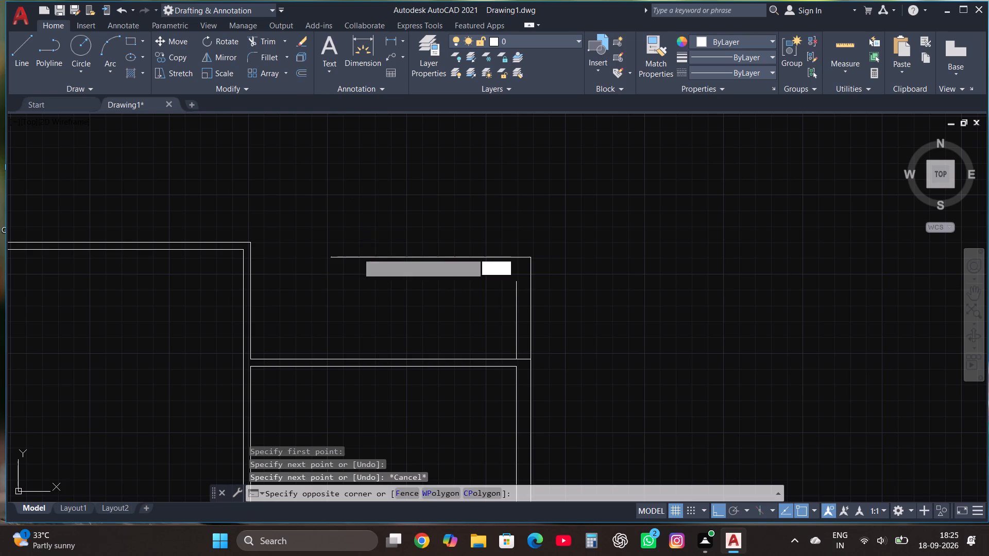
left_click(328, 274)
left_click(303, 72)
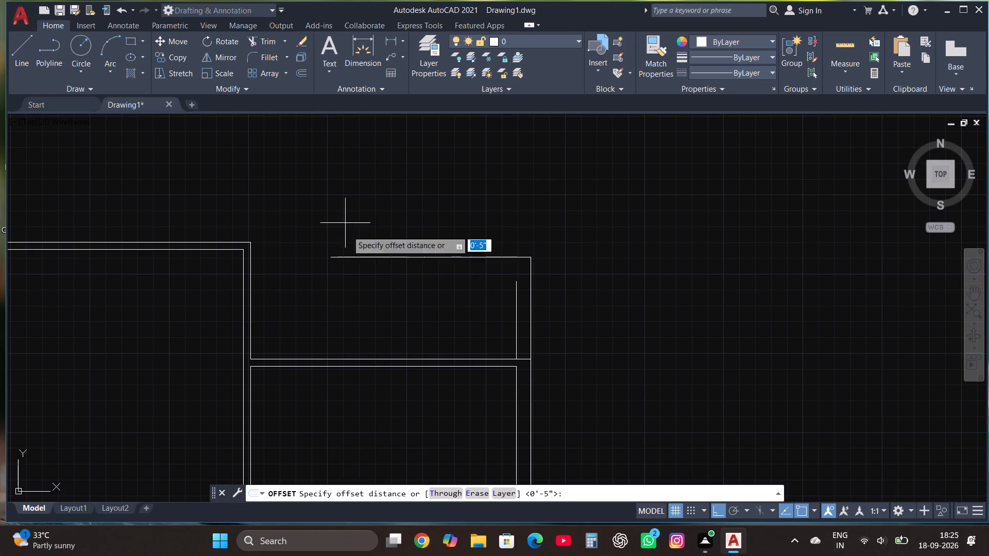
left_click(379, 257)
left_click(378, 276)
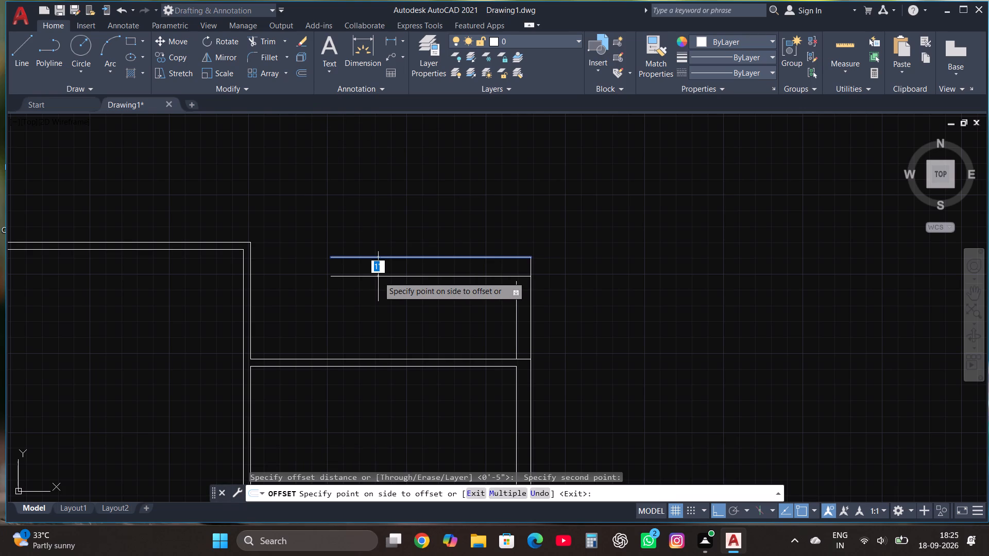
type("4.5")
key("shift+quotedbl")
key("Return")
key("Escape")
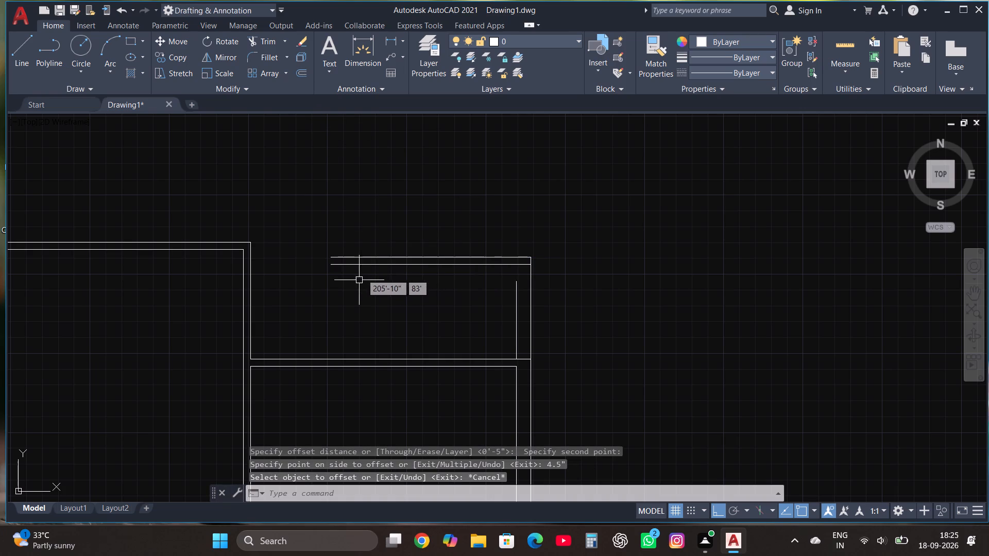
Fillet the inner vertical line and the offset top line into a closed inner corner.
left_click(261, 55)
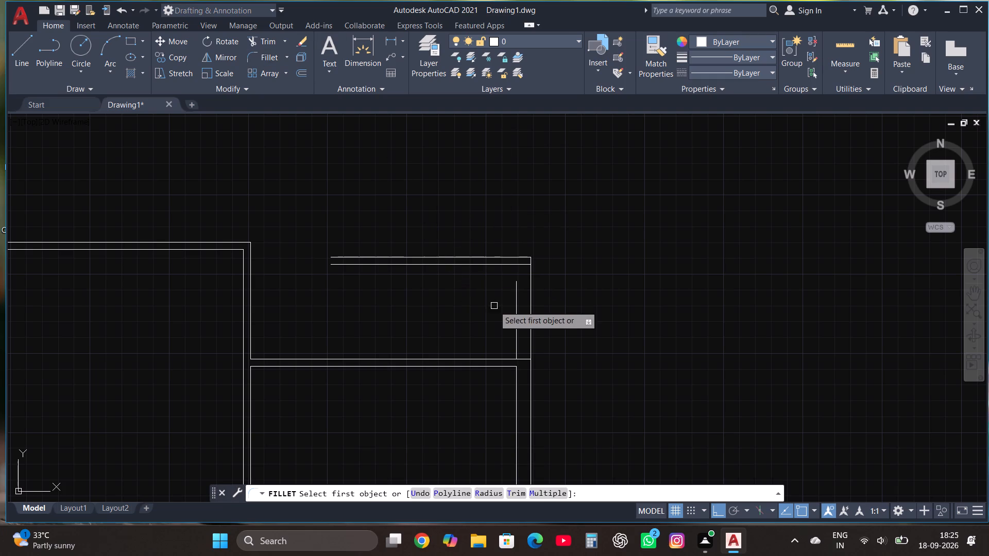
left_click(515, 299)
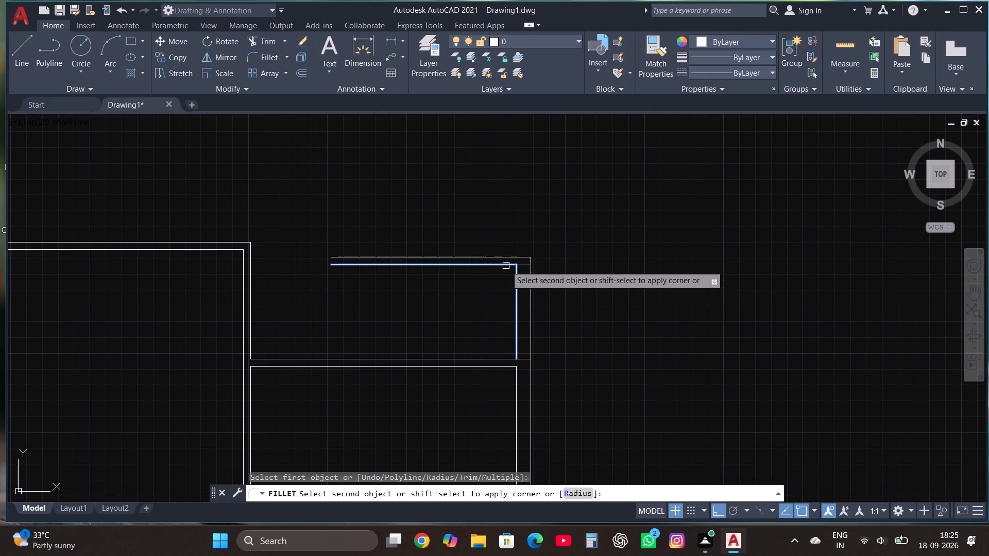
left_click(506, 266)
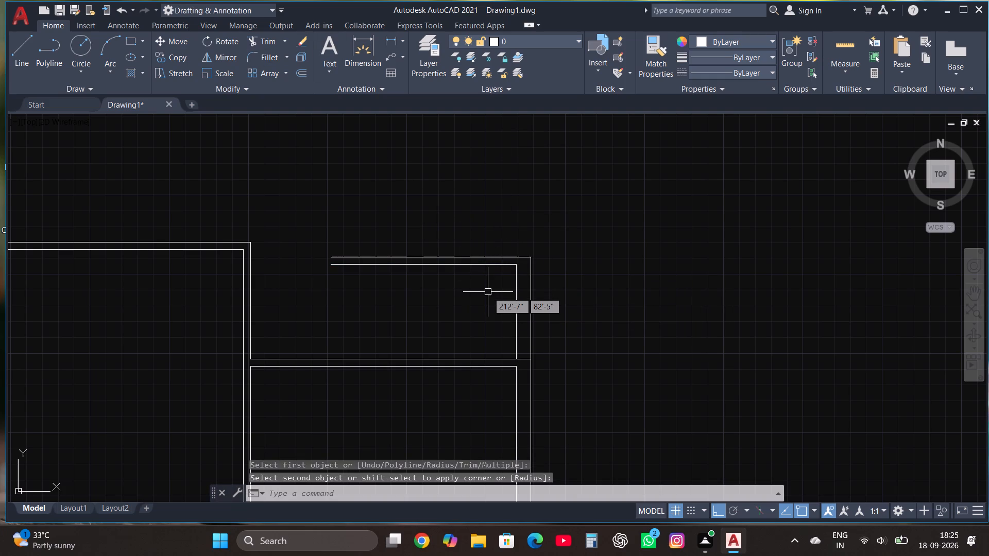
Draw lines from the 10'6" wall's outer right corner: 5'4.5" up and 5'2" to the left.
scroll(488, 293, "down", 1)
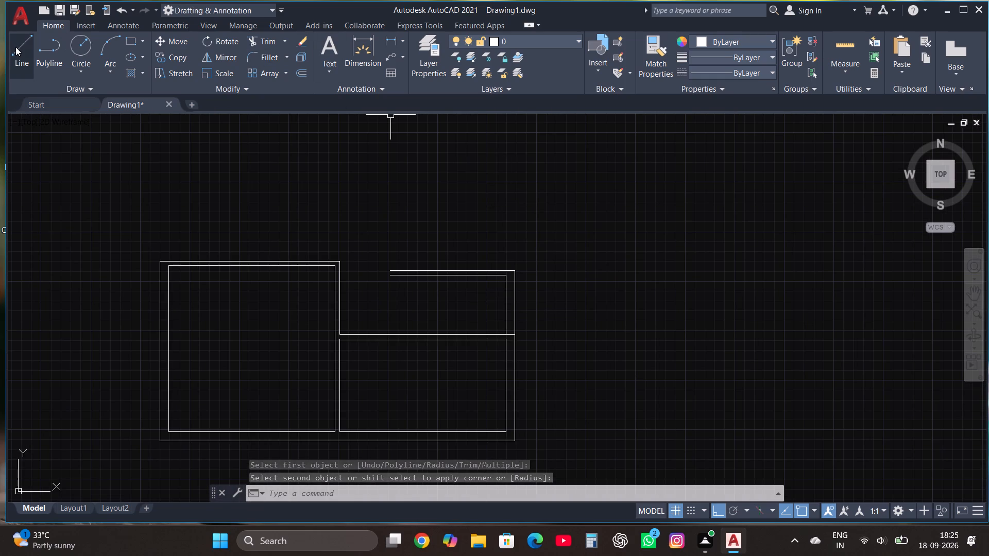
left_click(15, 47)
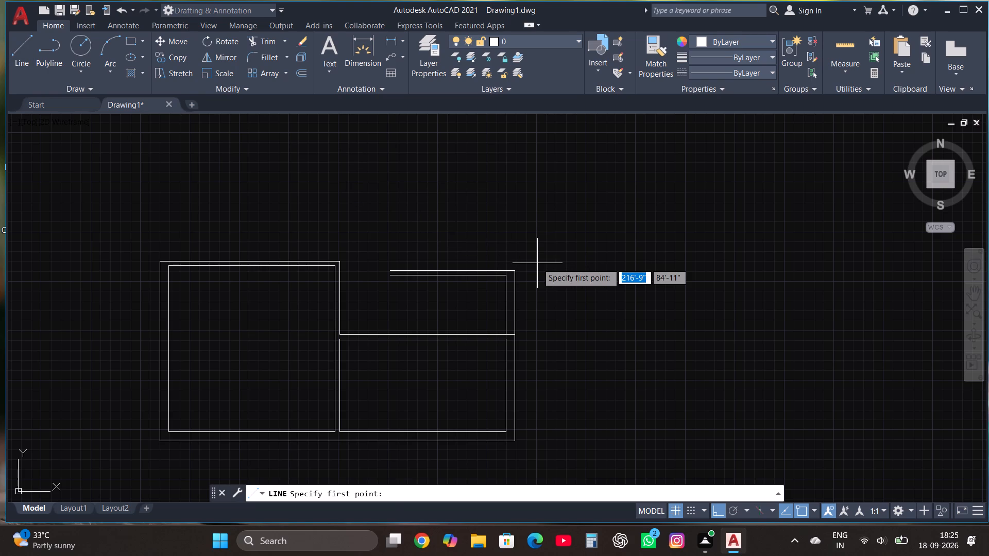
scroll(533, 264, "up", 1)
left_click(501, 274)
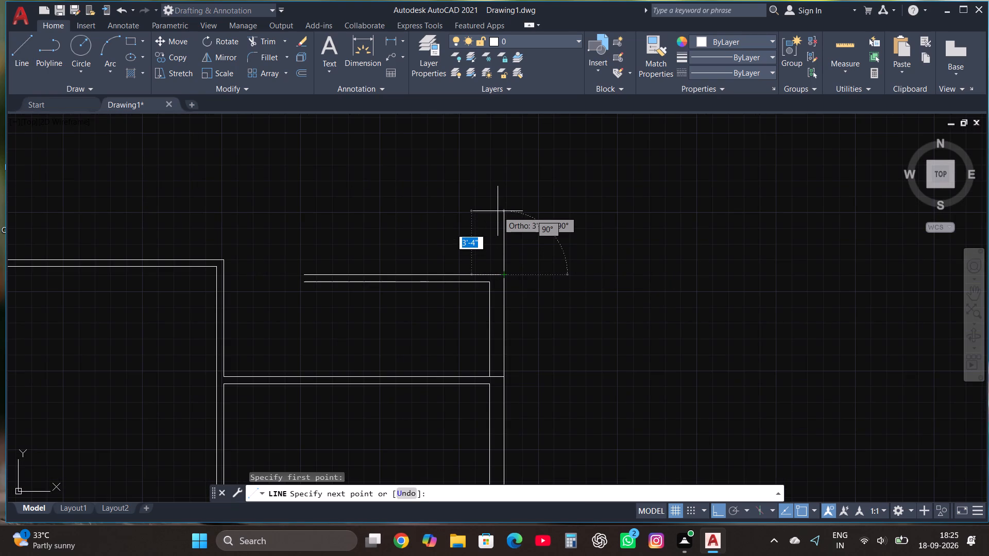
type("5'4.5\"")
key("Return")
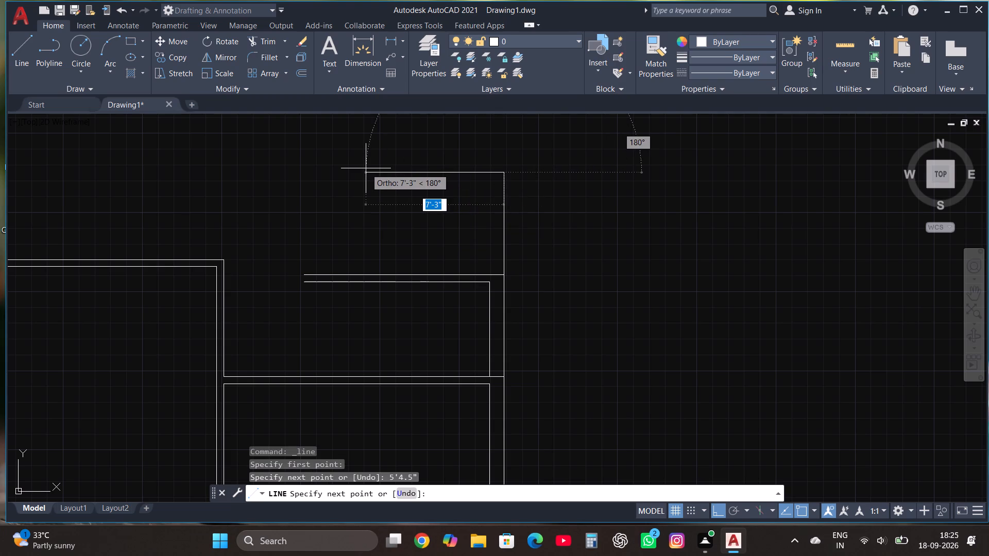
type("5'2\"")
key("Return")
key("Escape")
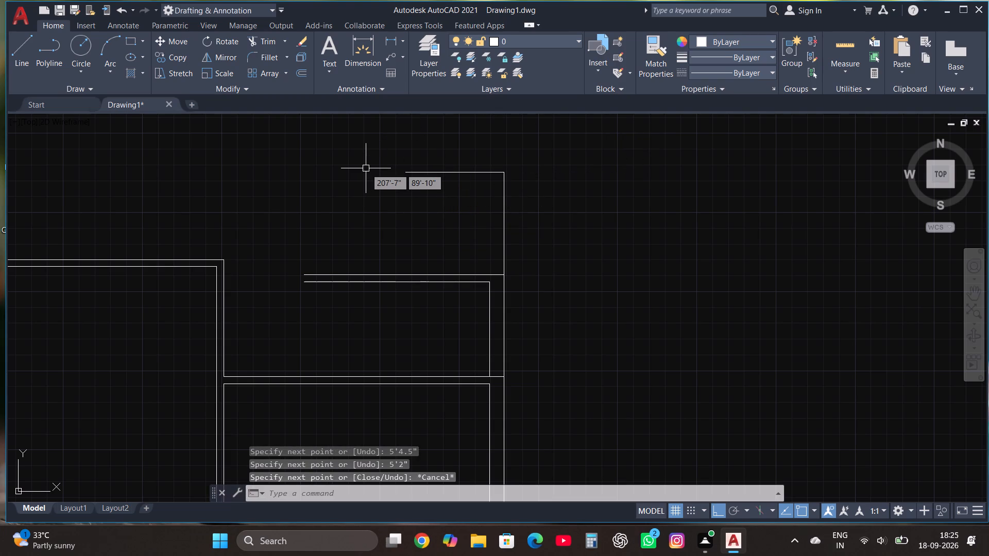
Check the length of the uppermost right vertical line with a dimension preview, without placing the dimension.
scroll(460, 349, "down", 1)
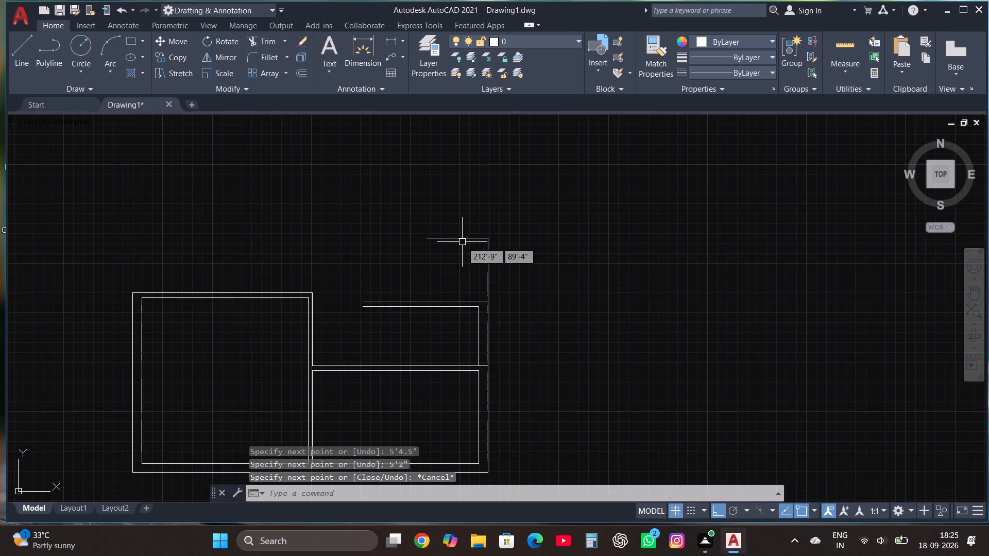
scroll(462, 242, "up", 1)
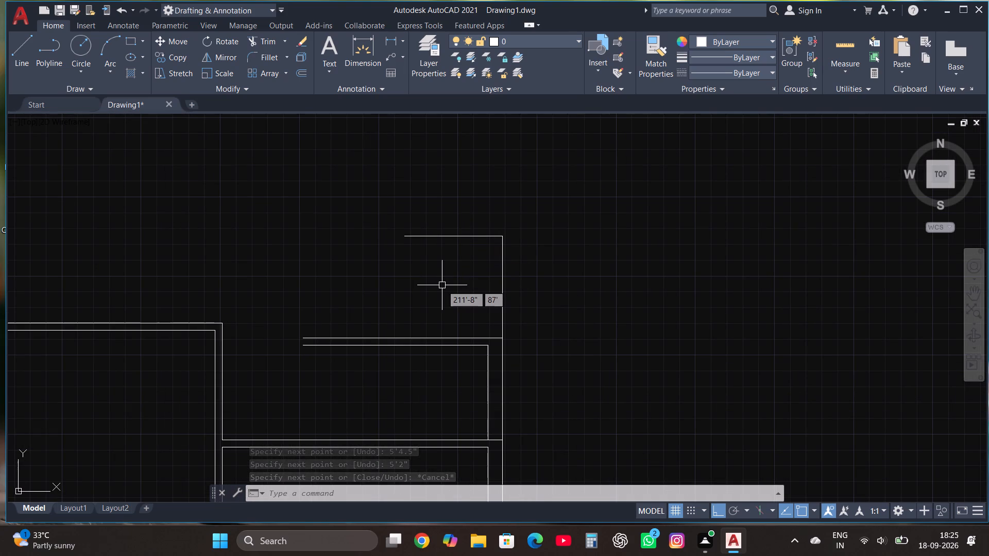
left_click(352, 46)
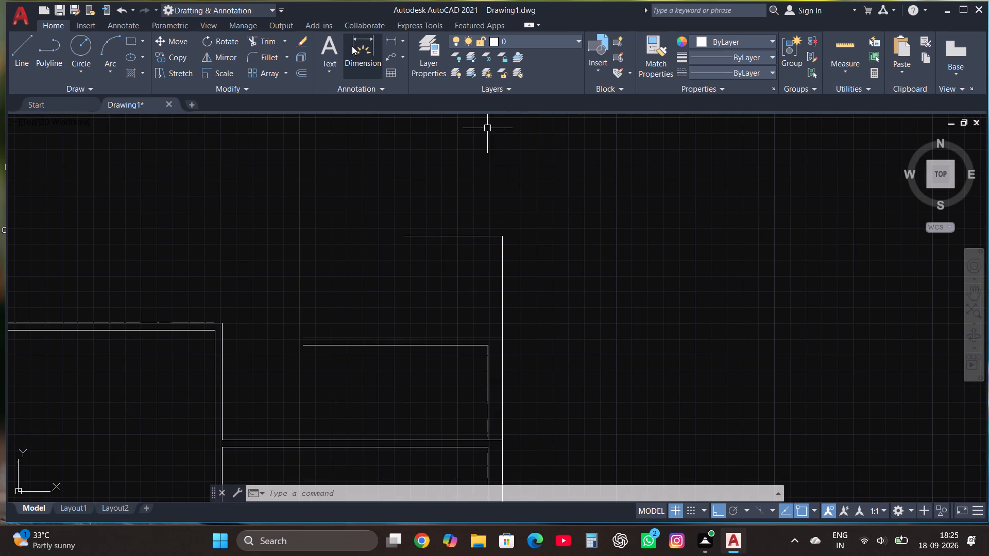
left_click(503, 339)
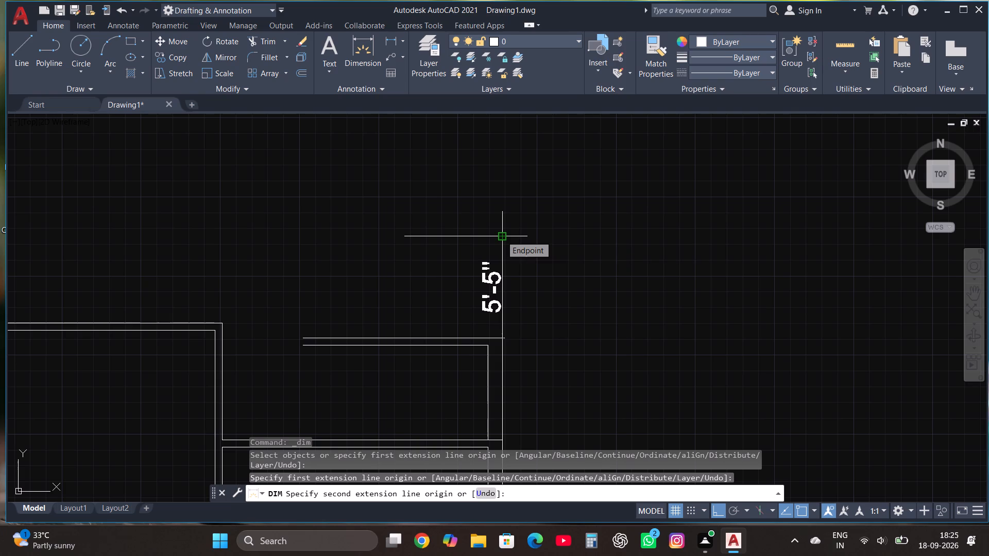
key("Escape")
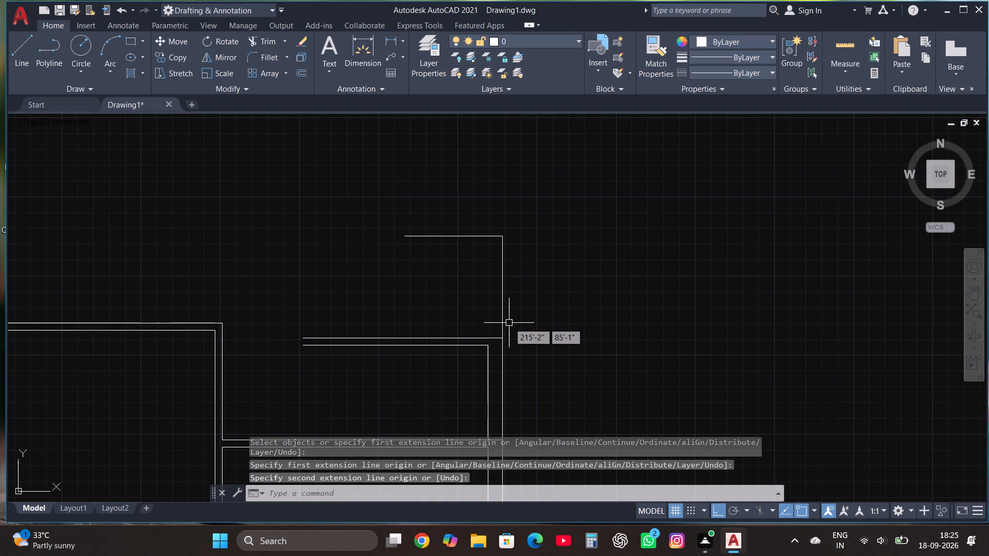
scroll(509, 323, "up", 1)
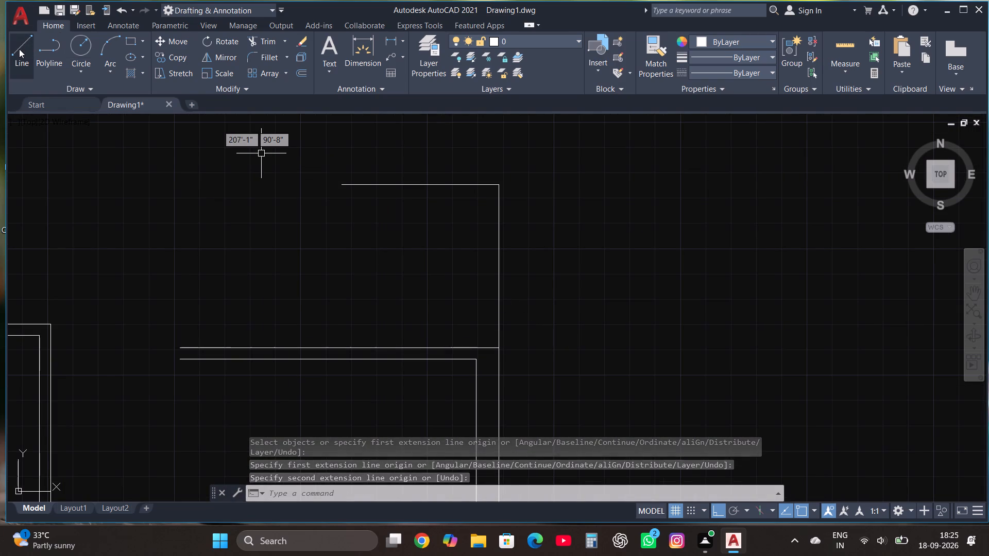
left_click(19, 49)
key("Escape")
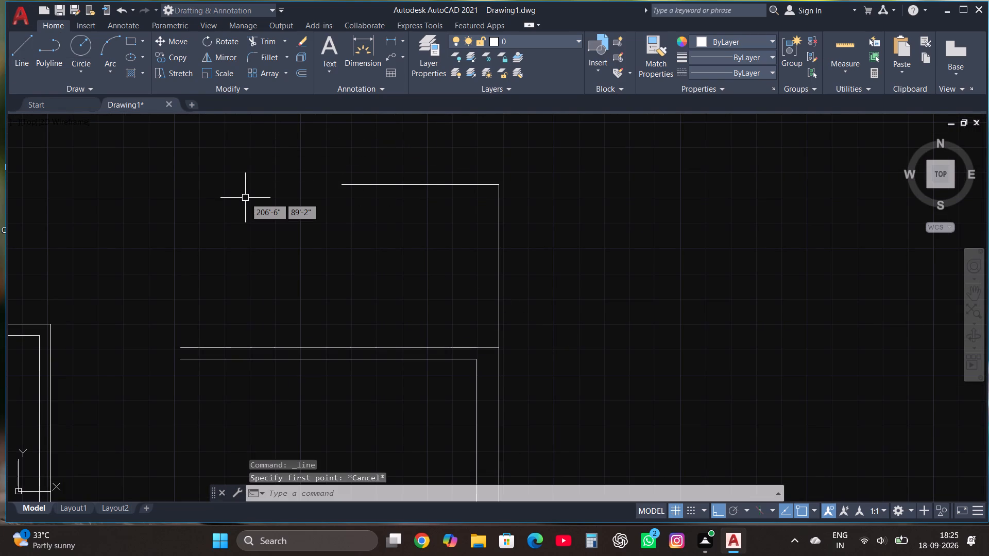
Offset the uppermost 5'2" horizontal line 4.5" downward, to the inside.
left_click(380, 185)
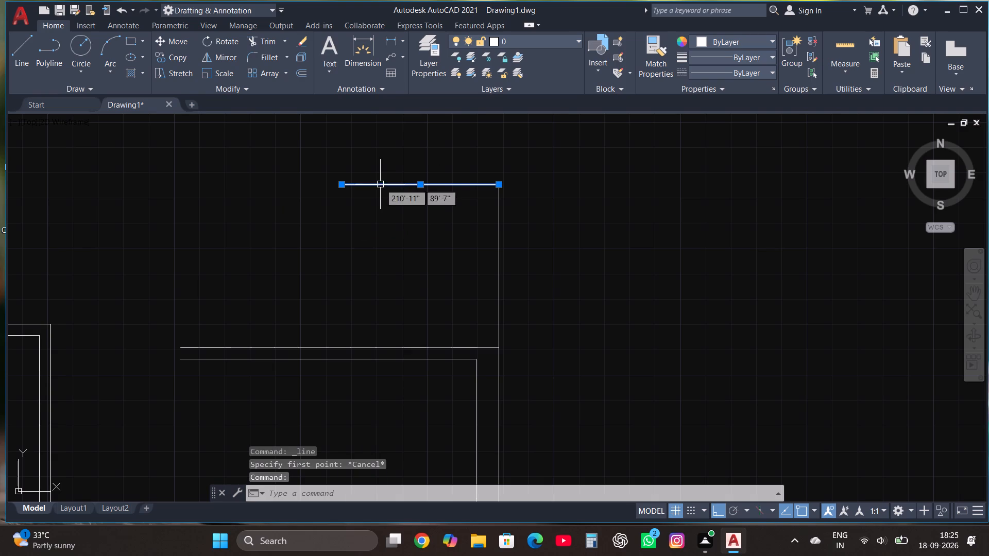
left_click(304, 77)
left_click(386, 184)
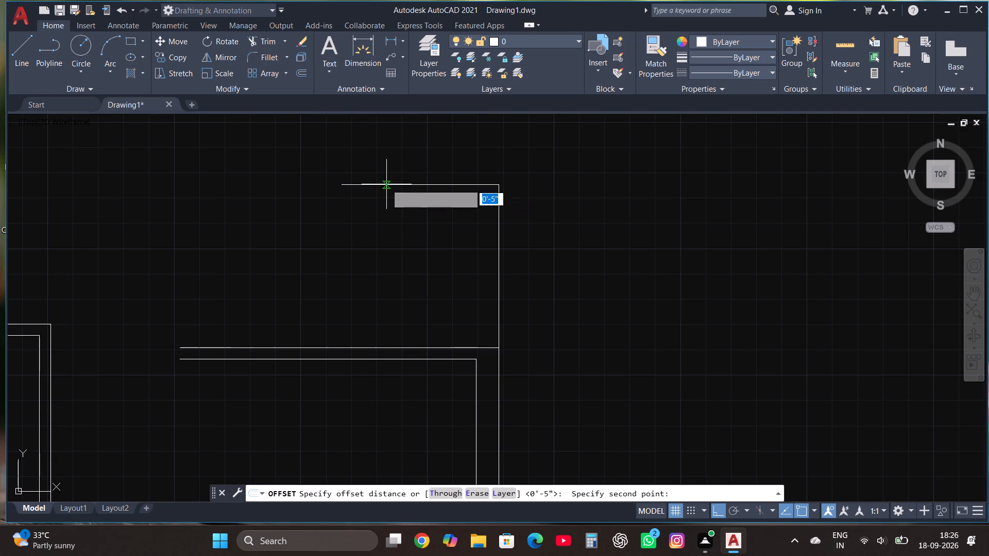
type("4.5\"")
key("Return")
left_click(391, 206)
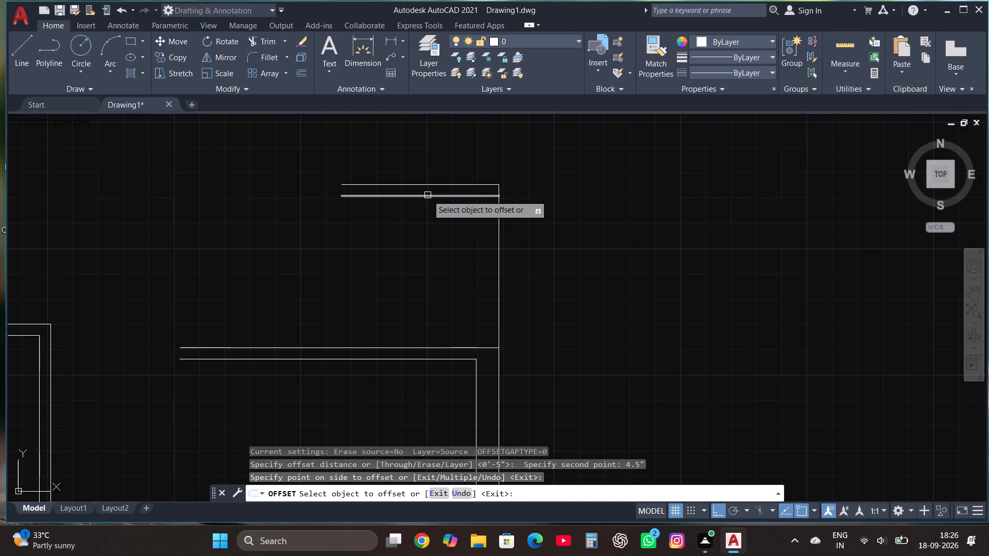
Check the gap between the two uppermost lines at their right end with a dimension preview, without placing the dimension.
left_click(367, 39)
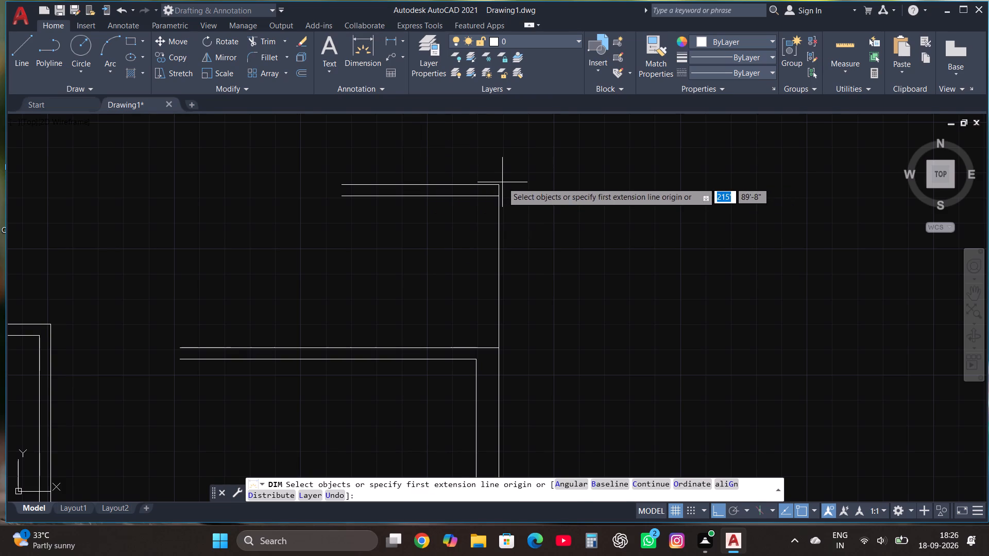
left_click(497, 183)
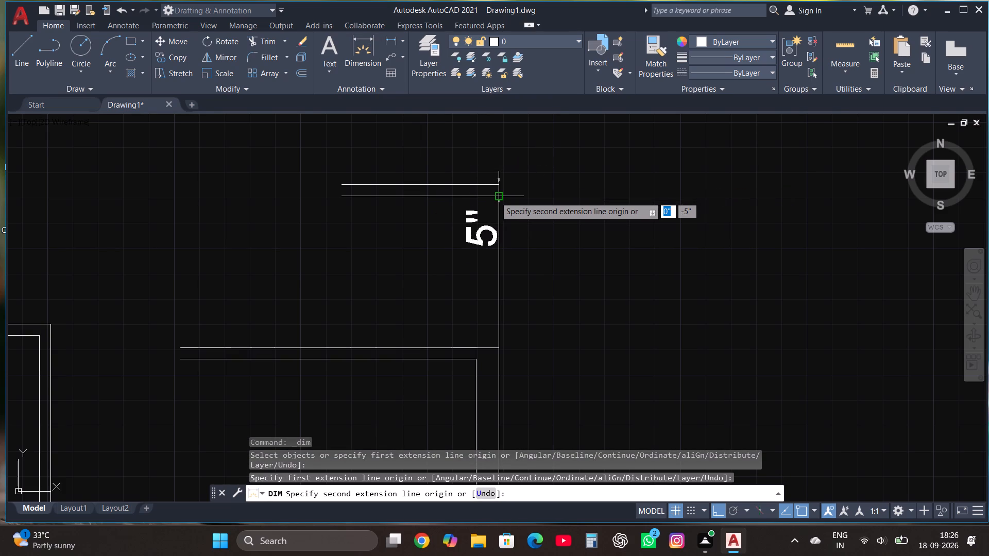
key("Escape")
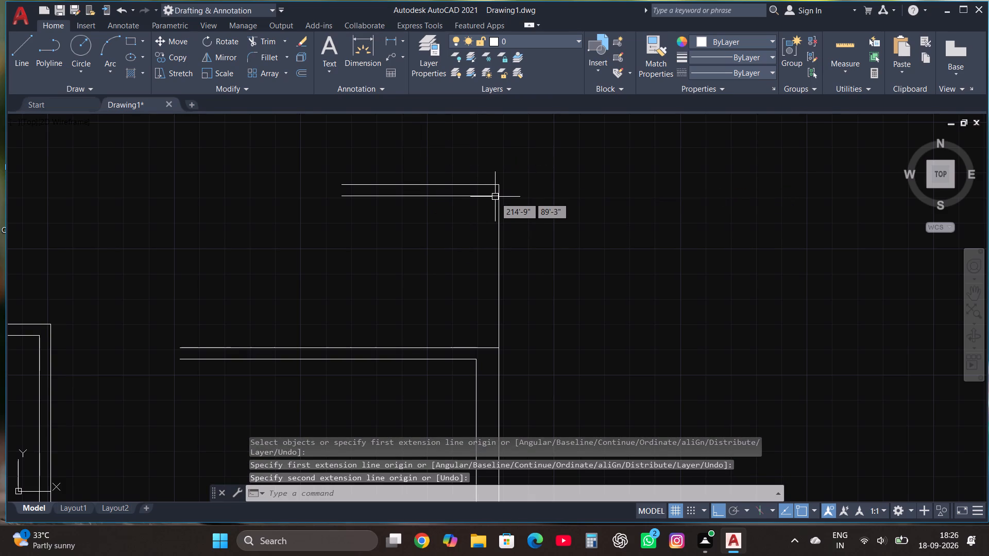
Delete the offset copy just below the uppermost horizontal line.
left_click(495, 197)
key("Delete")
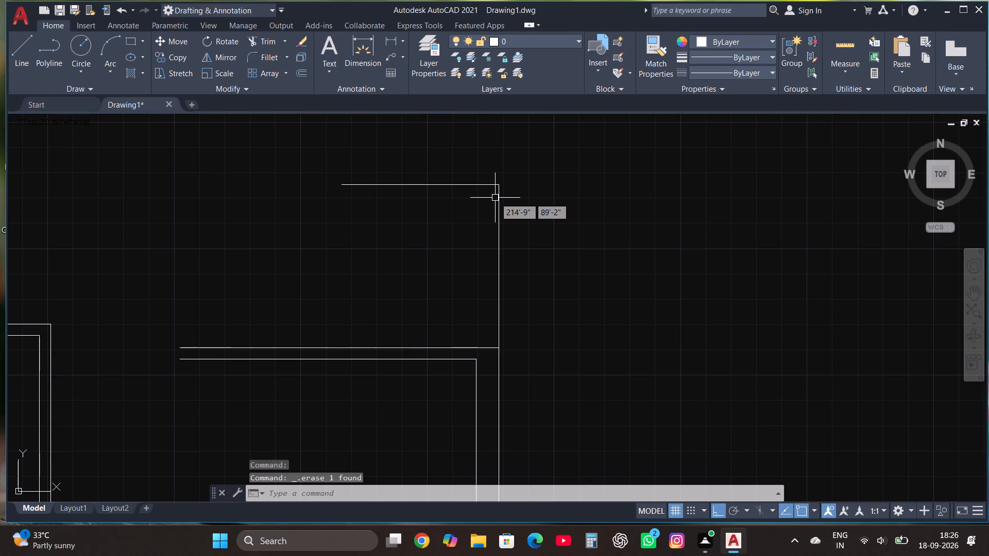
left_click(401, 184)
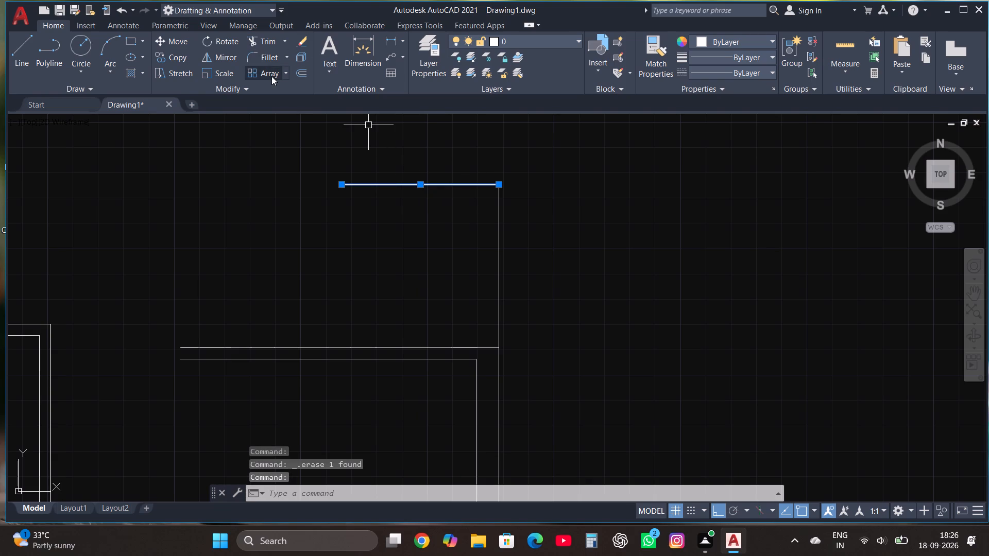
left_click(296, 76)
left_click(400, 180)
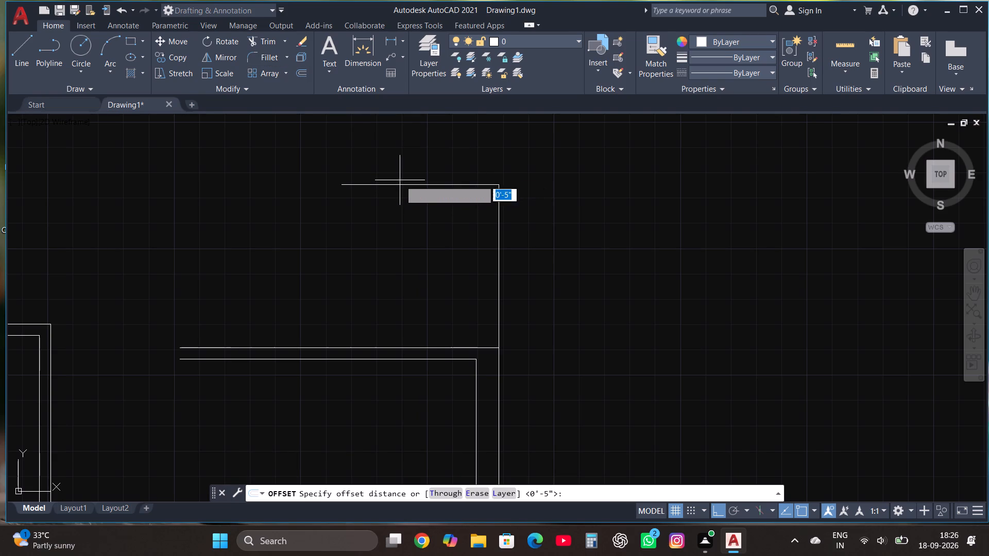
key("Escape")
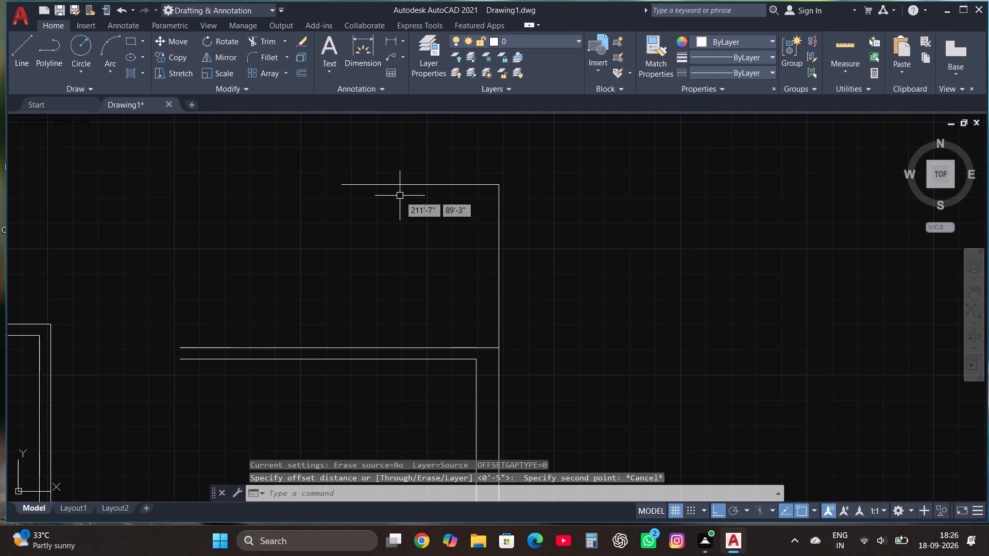
Offset the uppermost 5'2" horizontal line 4.5" downward, to the inside.
left_click(418, 189)
left_click(399, 150)
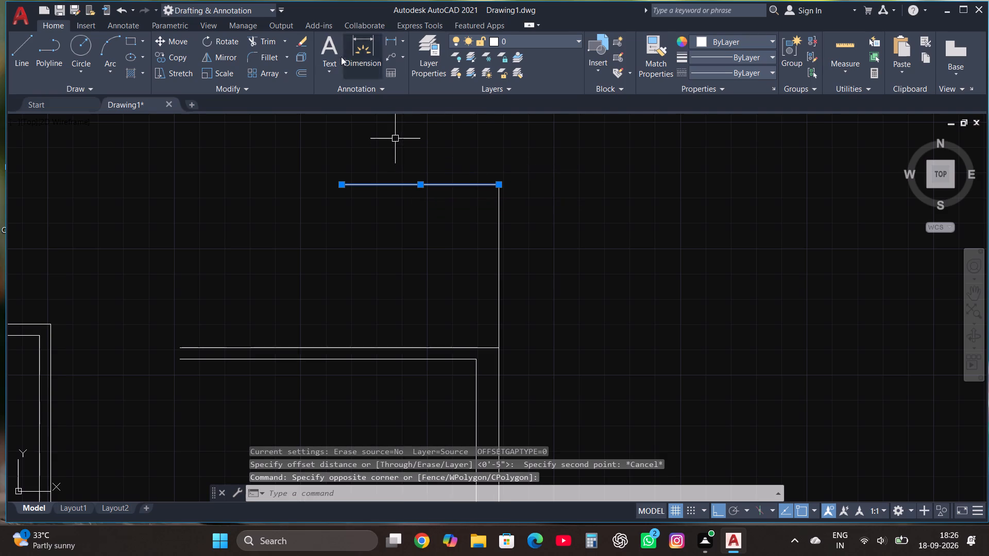
left_click(305, 72)
left_click(426, 185)
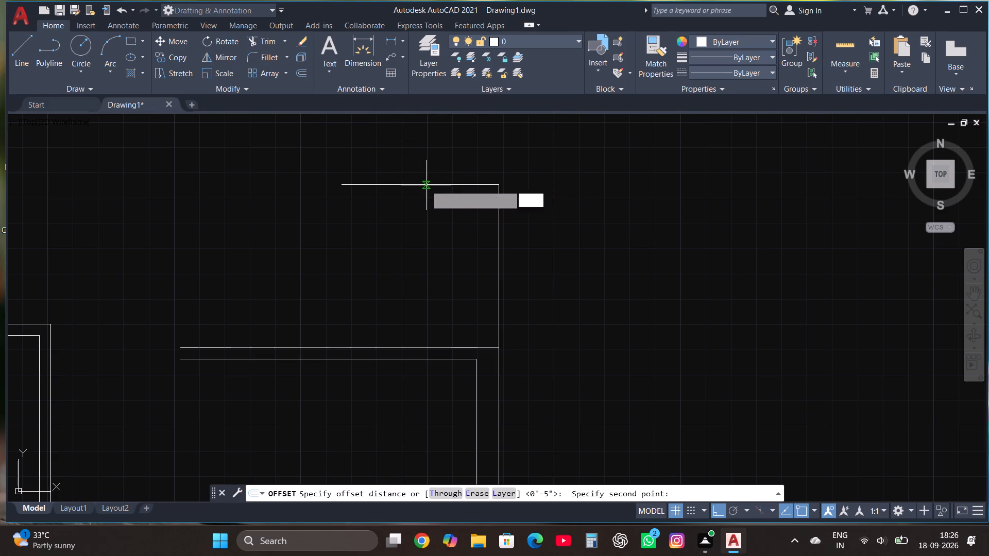
type("4.5\"")
key("Return")
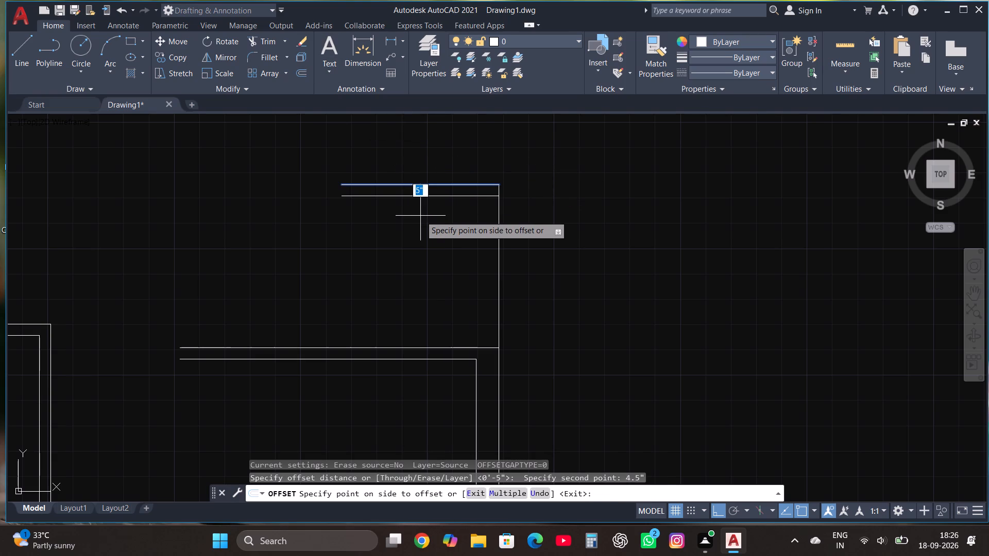
type("4.5")
key("Return")
key("Return")
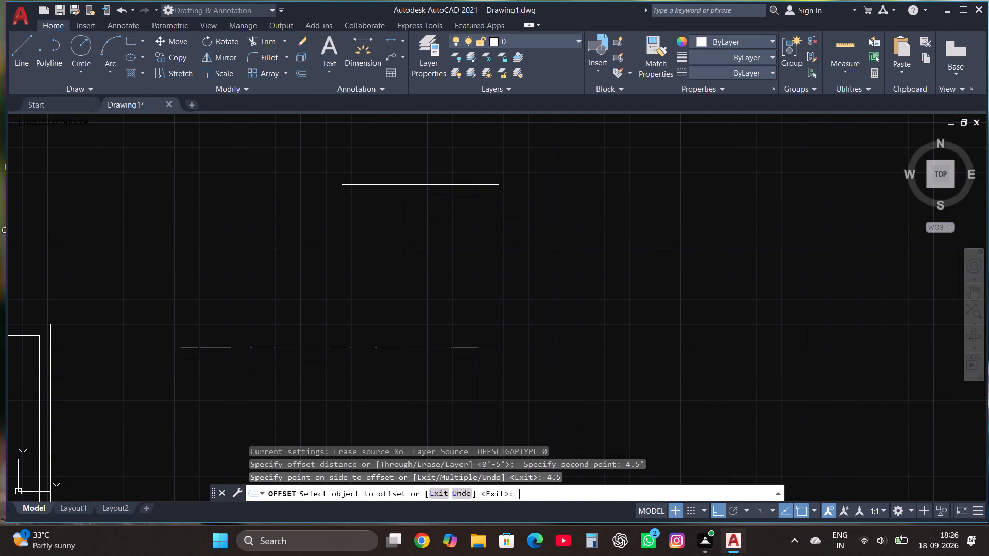
Offset the uppermost right vertical line 9" to the left, to the inside.
left_click(500, 265)
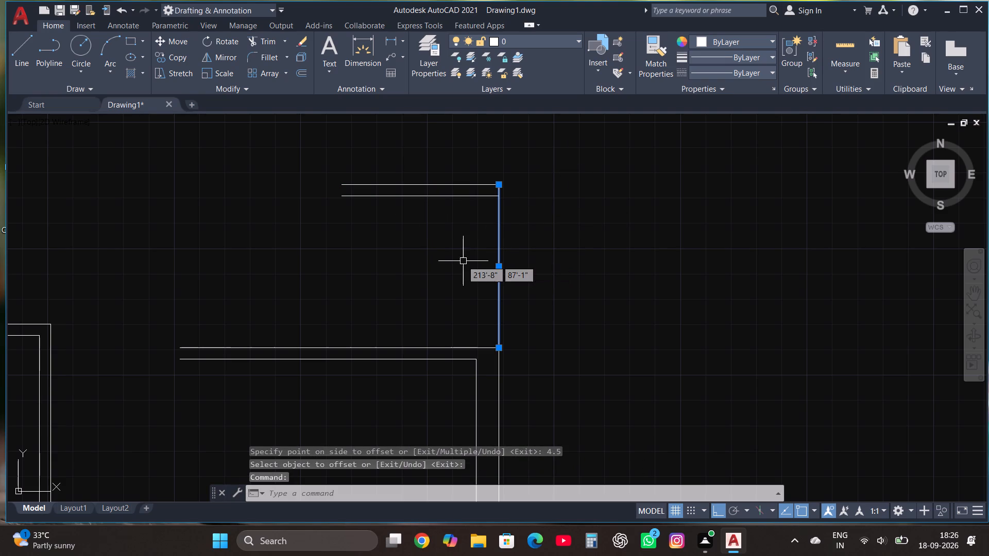
left_click(301, 71)
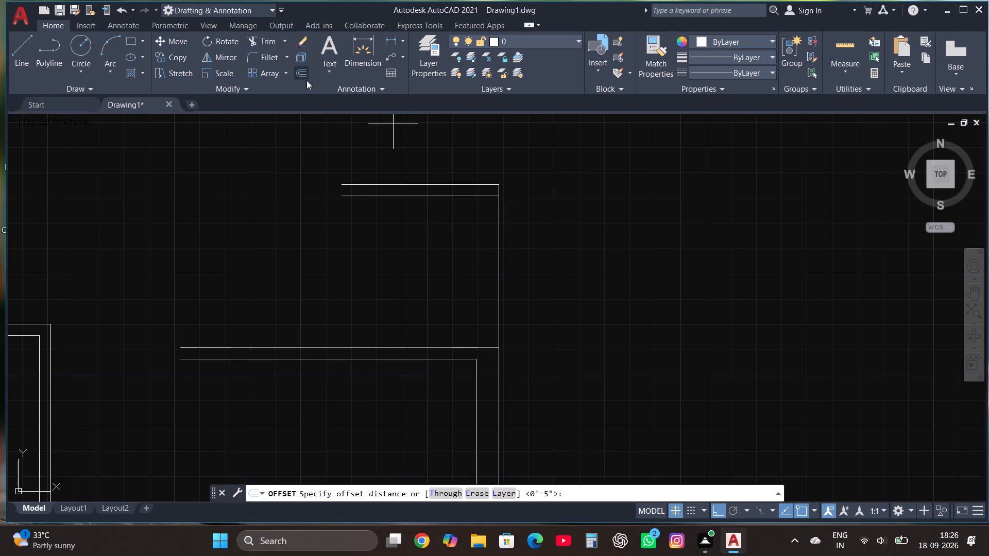
left_click(500, 287)
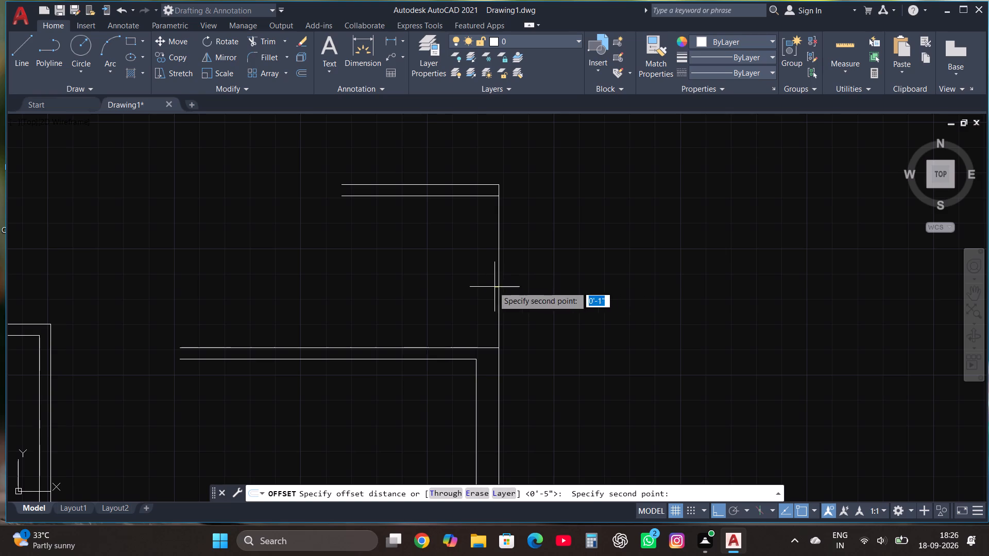
type("9\"")
key("Return")
left_click(444, 286)
Check the inner top line's length from the inner right corner to its left end with a dimension preview, without placing it.
scroll(482, 261, "down", 2)
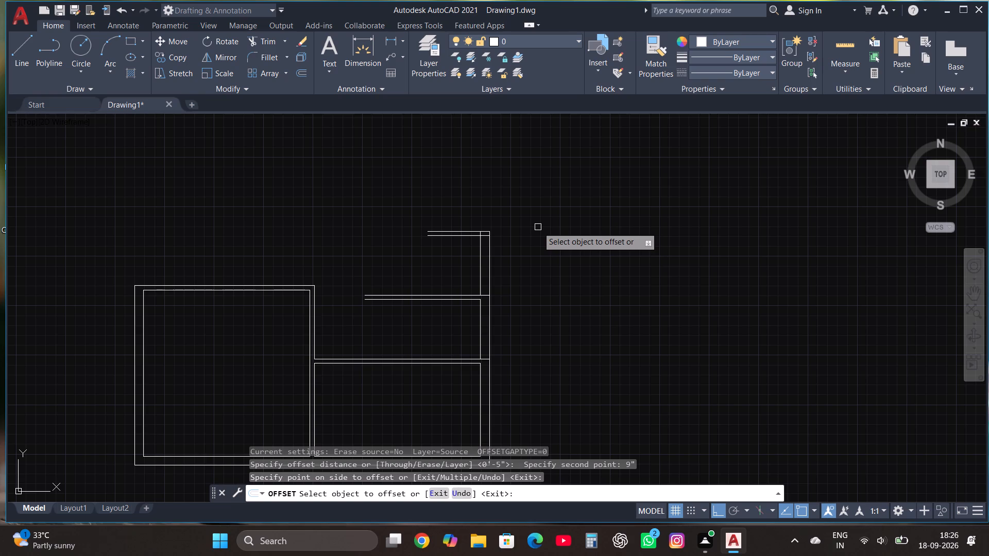
scroll(491, 218, "up", 2)
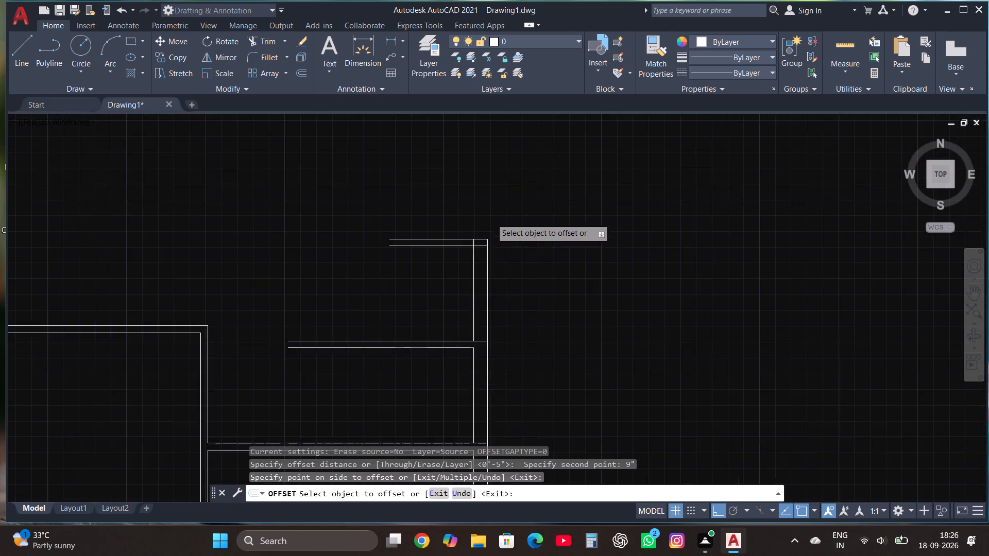
double_click(364, 39)
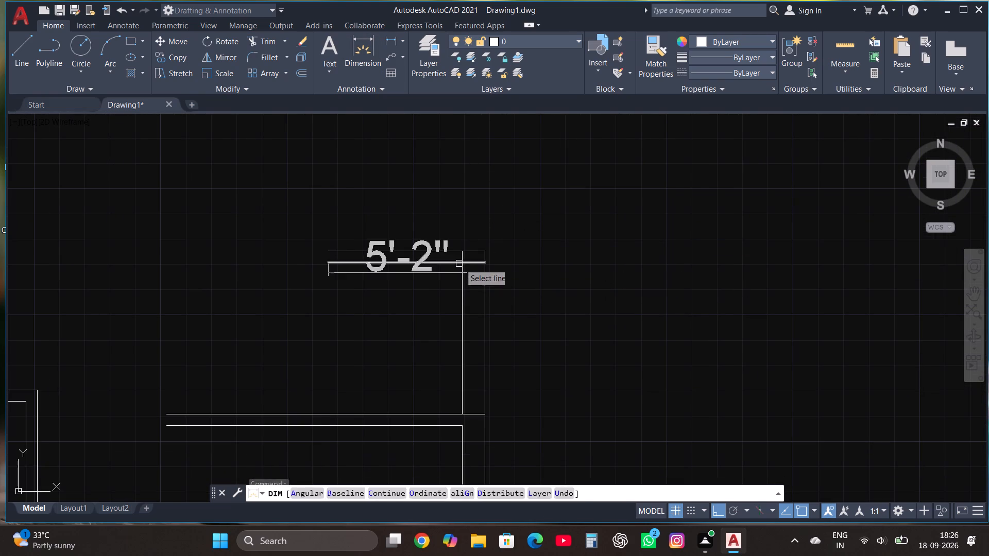
left_click(462, 264)
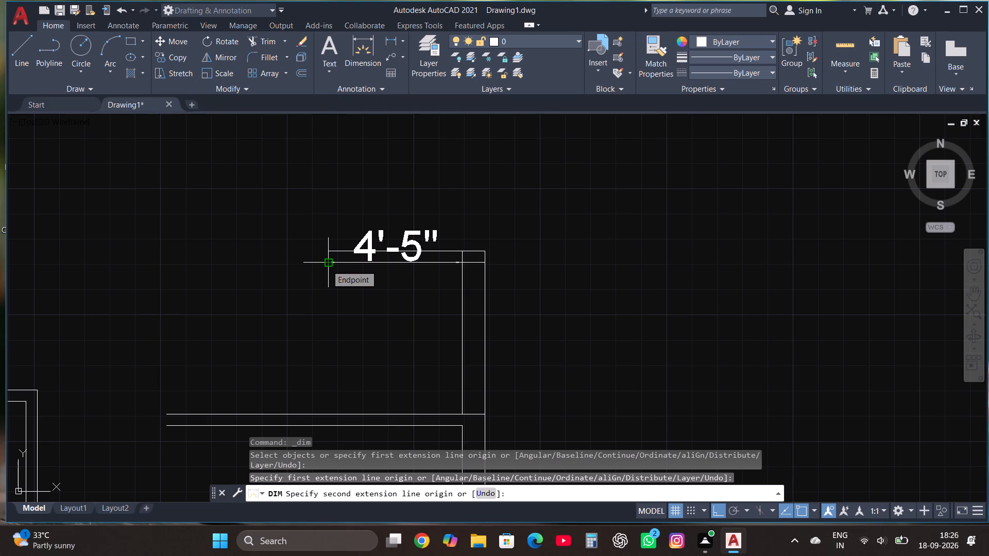
key("Escape")
Draw lines from the upper space's inner right corner: 5' to the left, down into the wall below, and back up past the top wall.
left_click(26, 47)
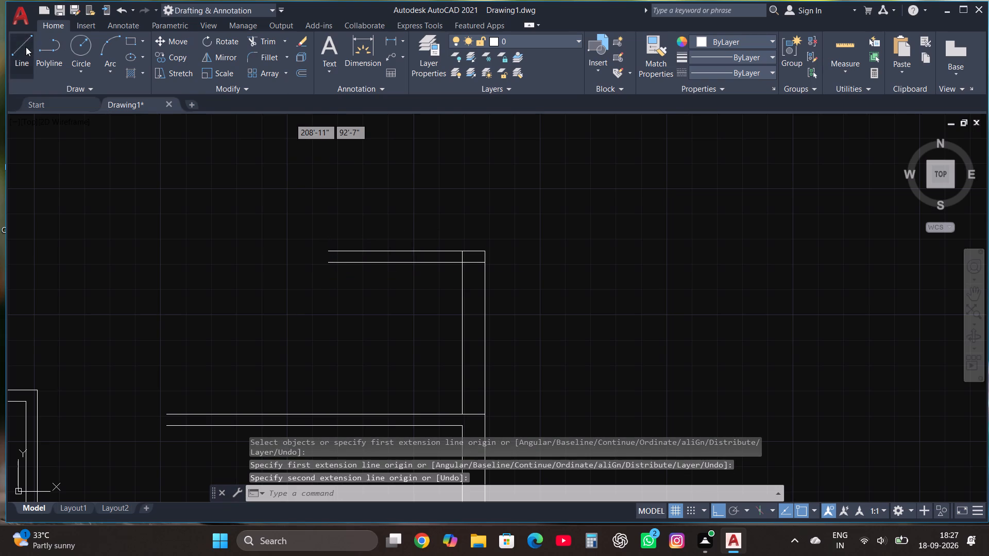
left_click(463, 264)
type("5'")
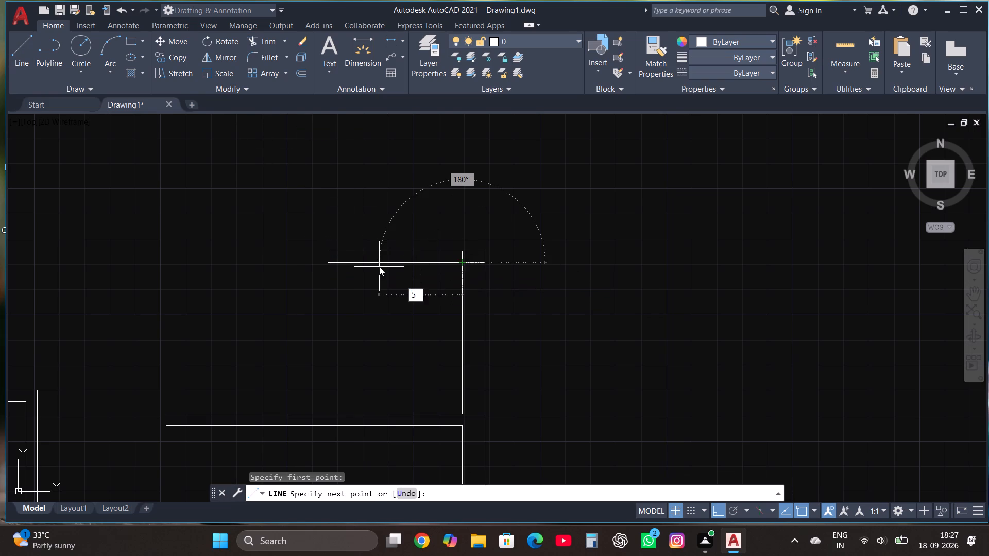
key("Return")
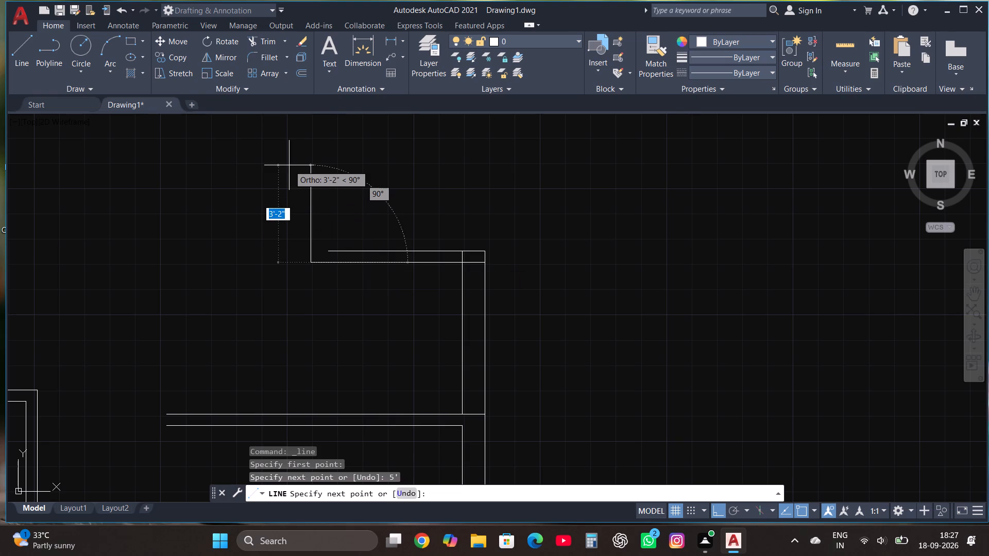
left_click(310, 420)
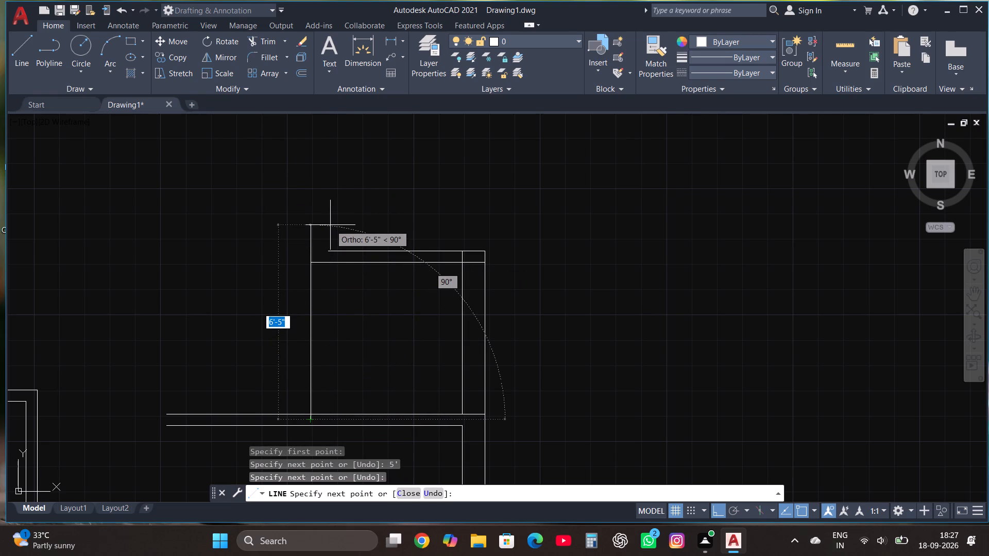
left_click(322, 180)
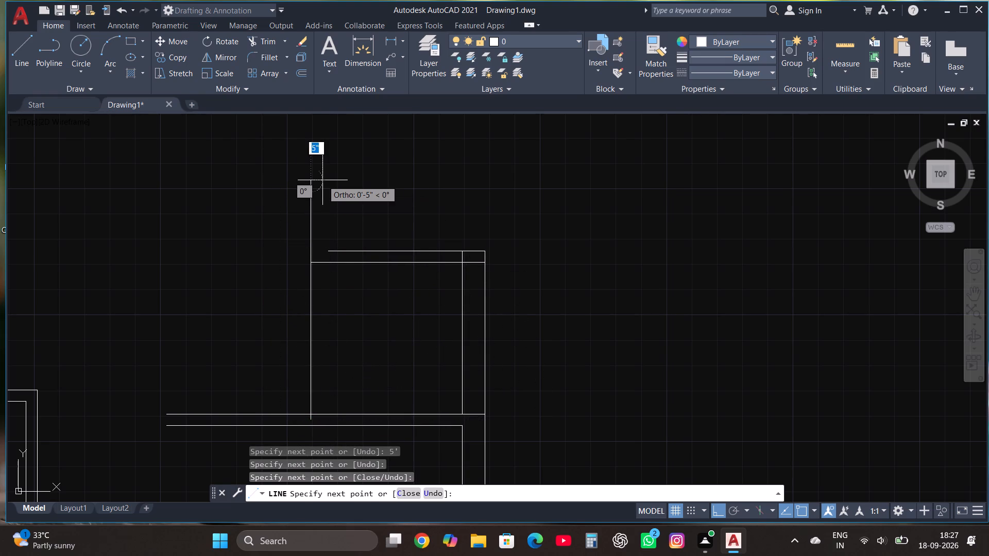
key("Escape")
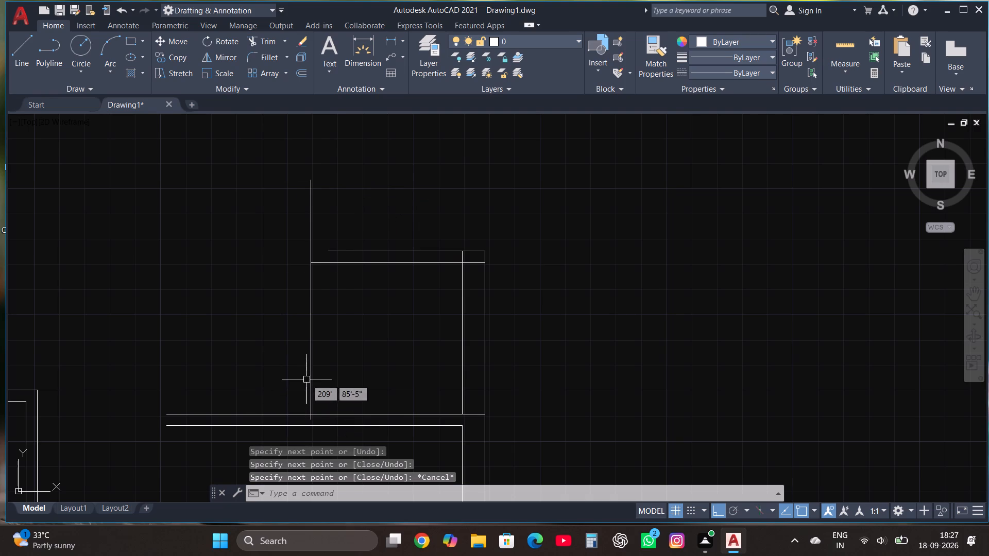
Trim the left vertical line's end inside the lower wall and the overlapping line ends at the upper space's inner right corner.
left_click(264, 44)
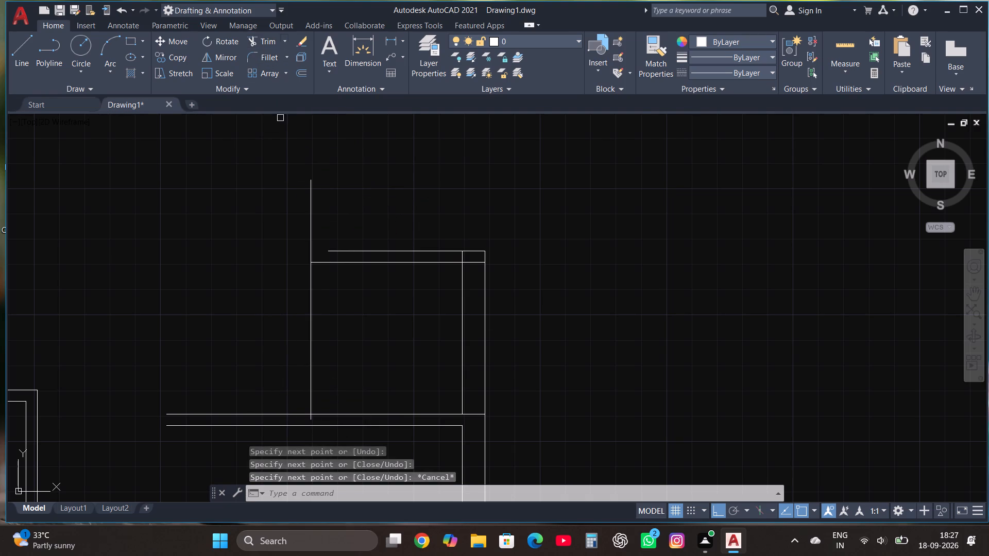
left_click(310, 420)
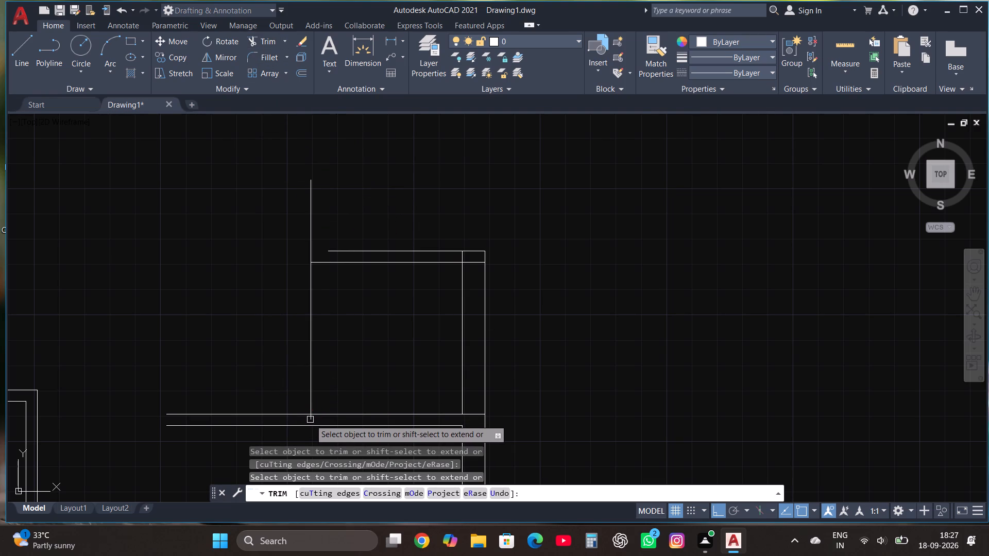
left_click(311, 420)
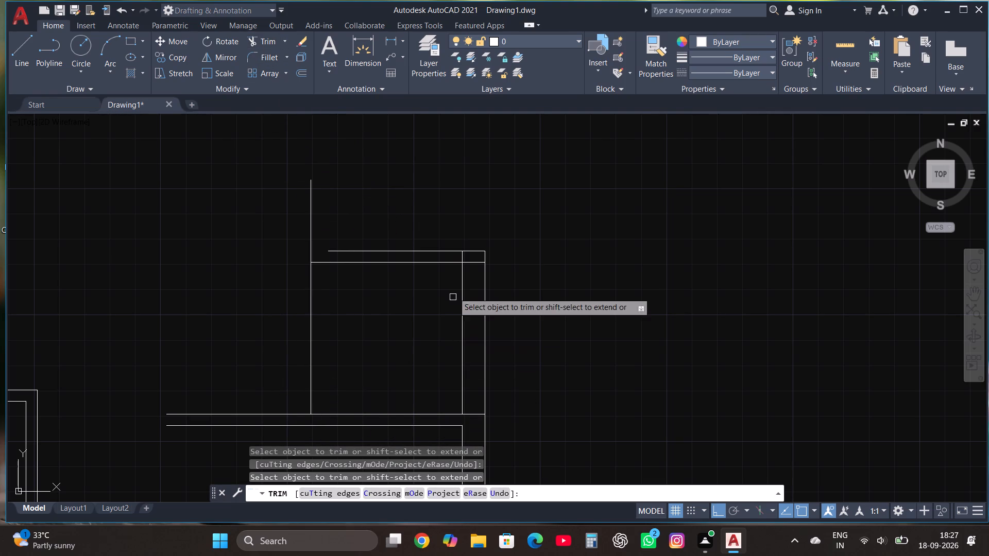
left_click(475, 263)
left_click(464, 259)
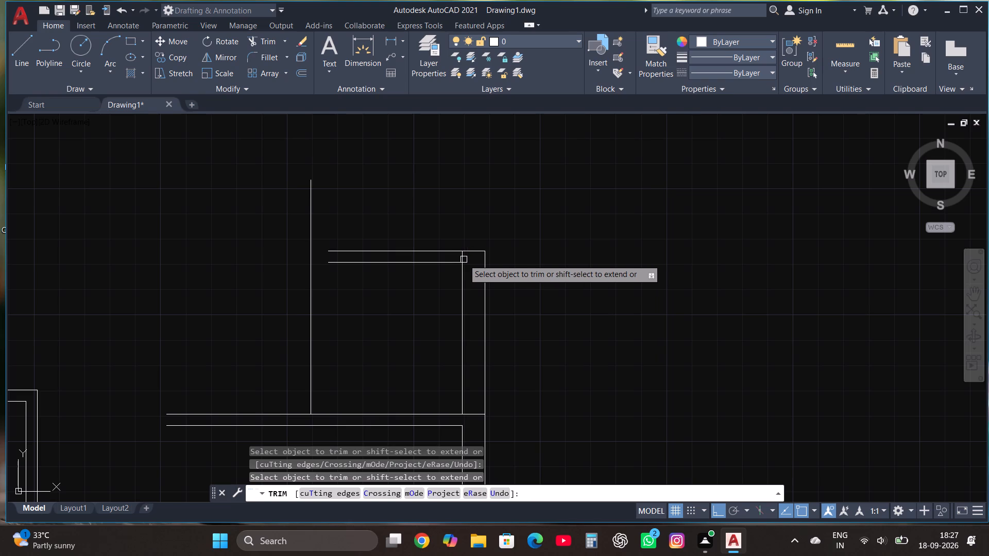
left_click(464, 256)
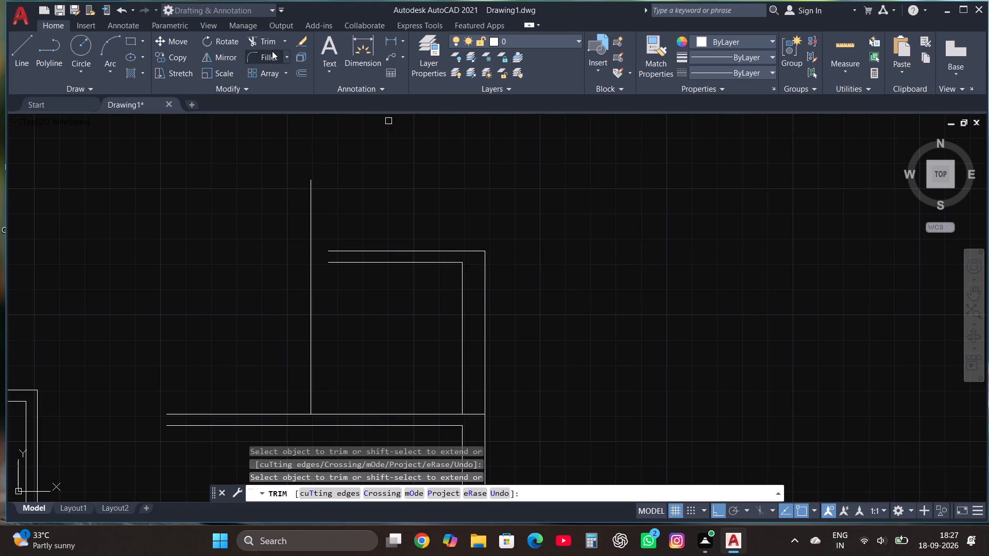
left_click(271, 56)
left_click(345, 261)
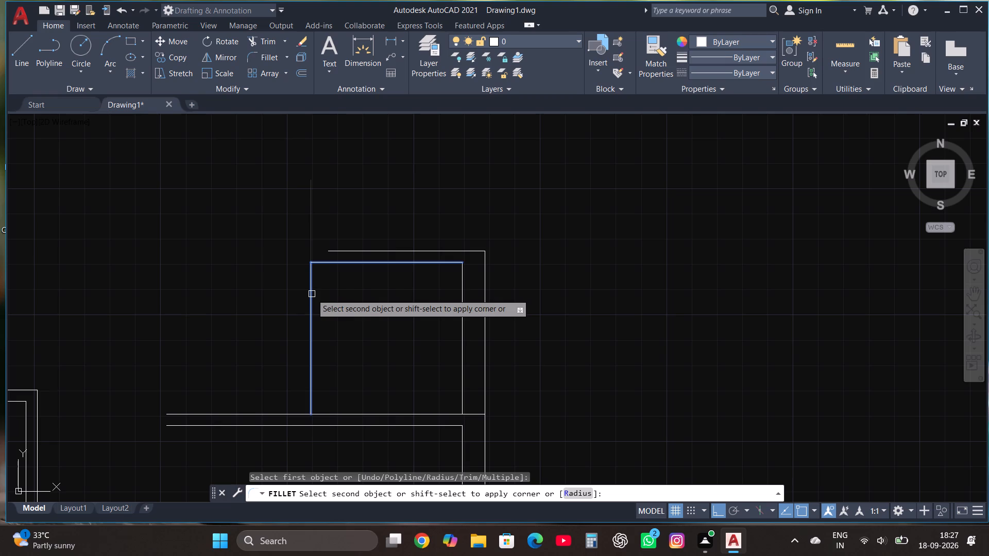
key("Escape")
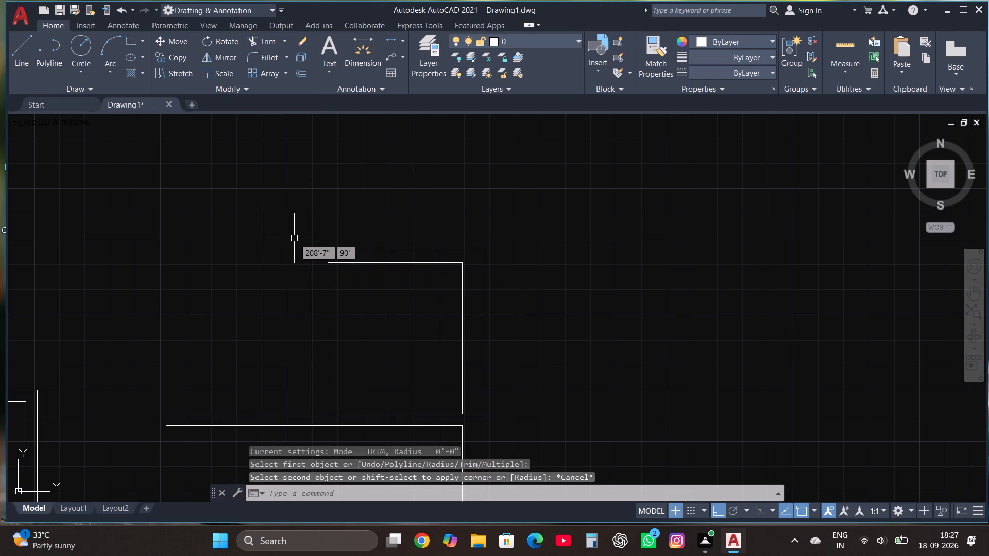
Offset the upper space's left vertical line 4.5" to the left, to the outside.
scroll(428, 249, "down", 2)
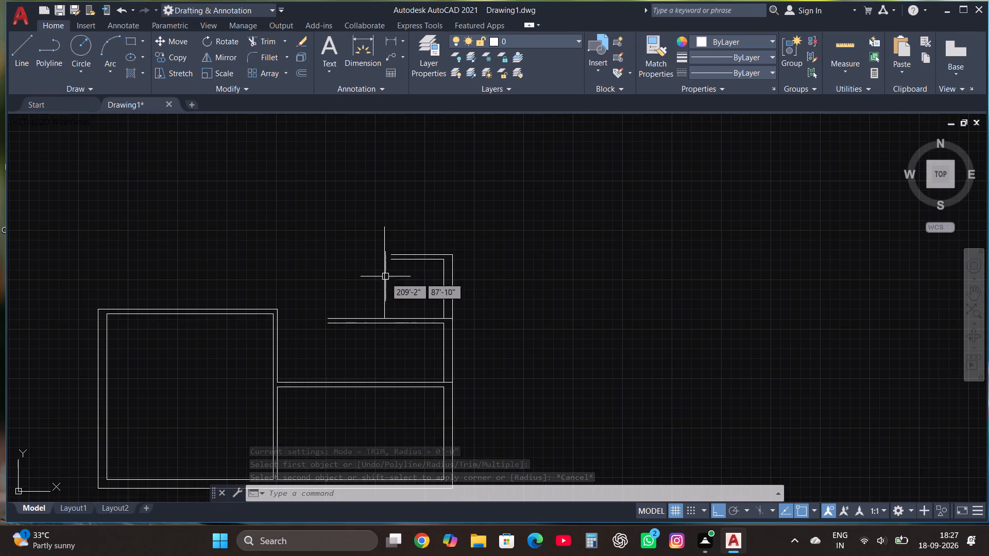
left_click(383, 287)
left_click(302, 72)
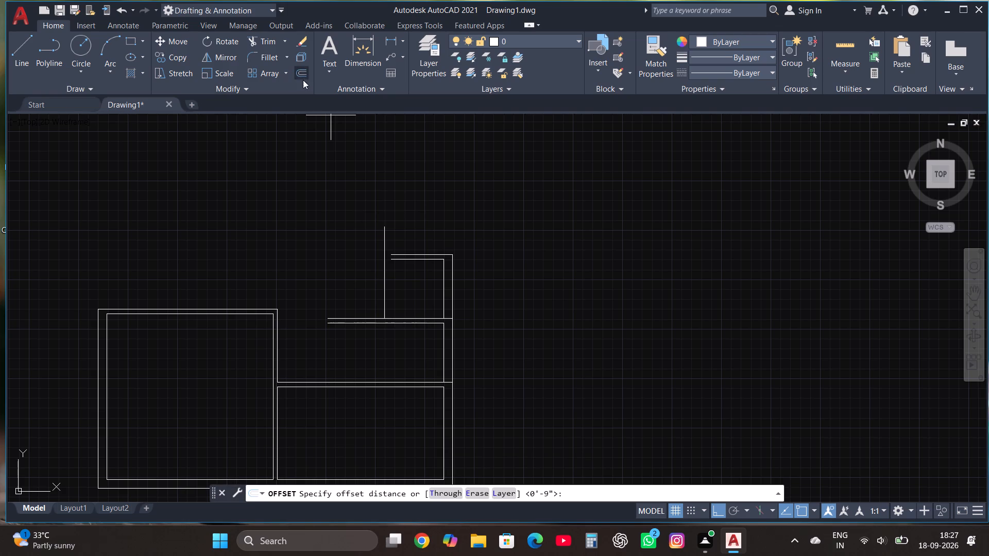
left_click(385, 295)
left_click(352, 297)
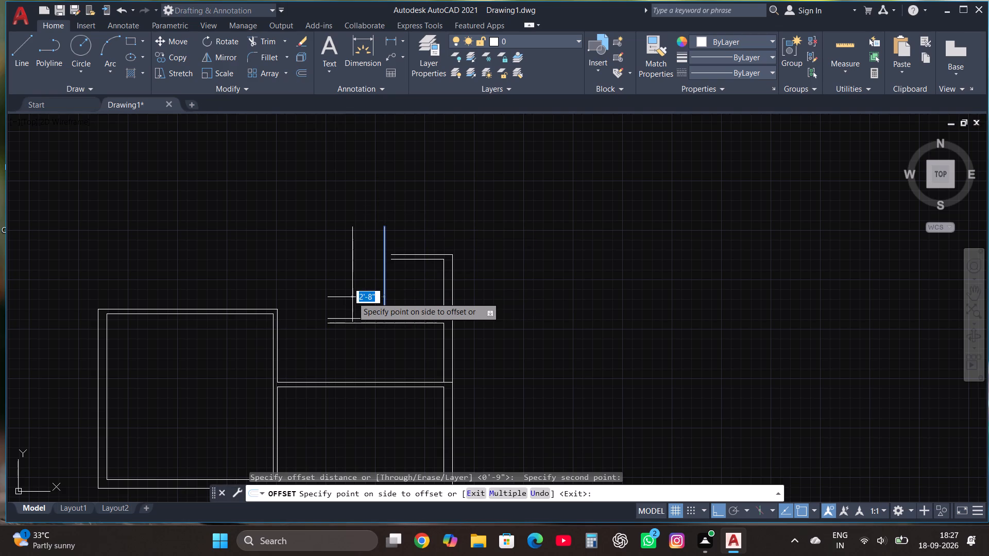
type("4.5\"")
key("Return")
key("Escape")
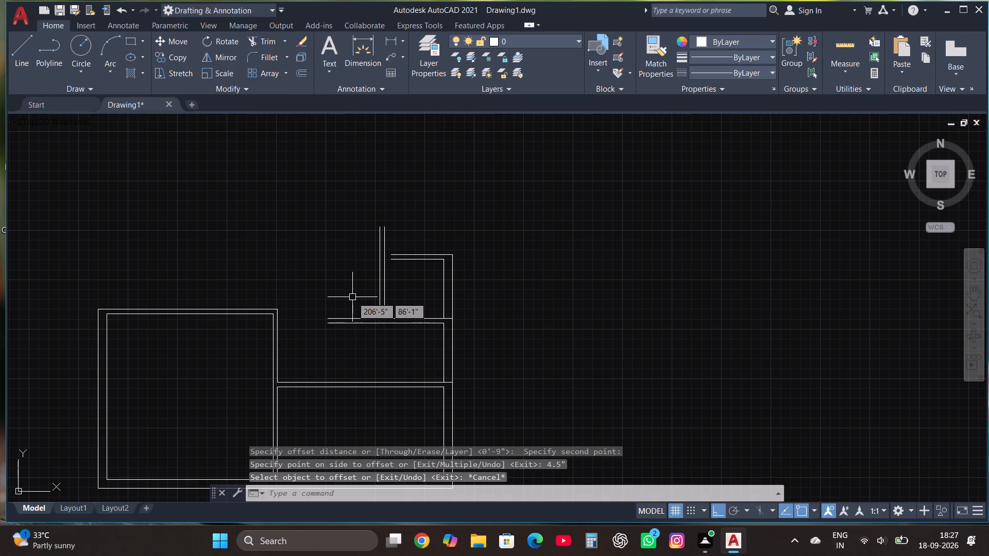
Start a line at the upper space's outer top right corner and draw it 29' upward.
scroll(352, 298, "down", 2)
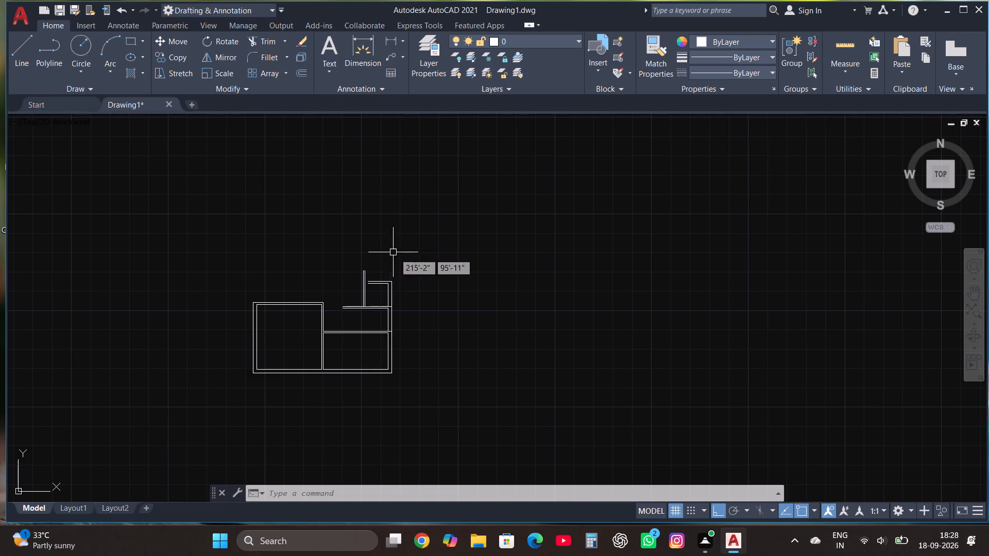
scroll(413, 272, "down", 2)
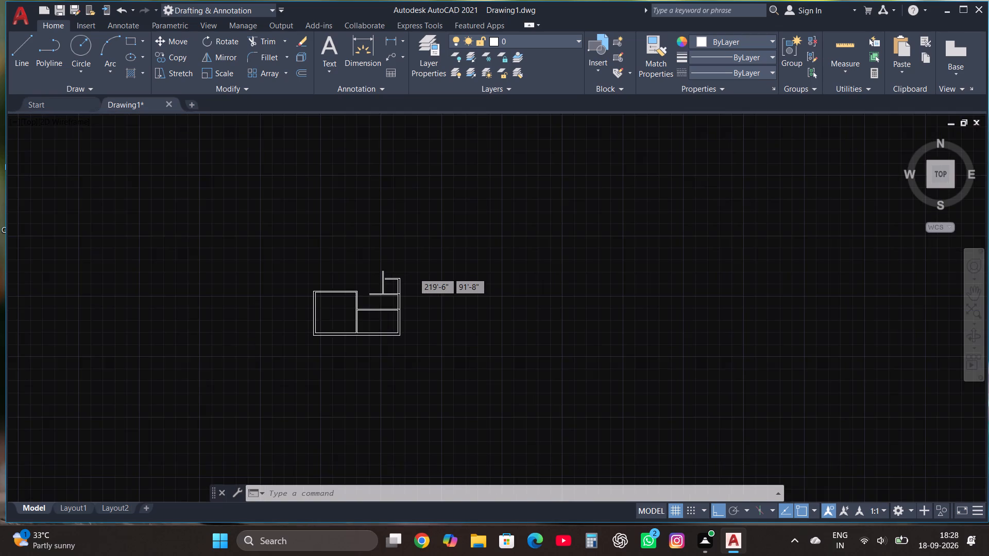
scroll(413, 272, "up", 5)
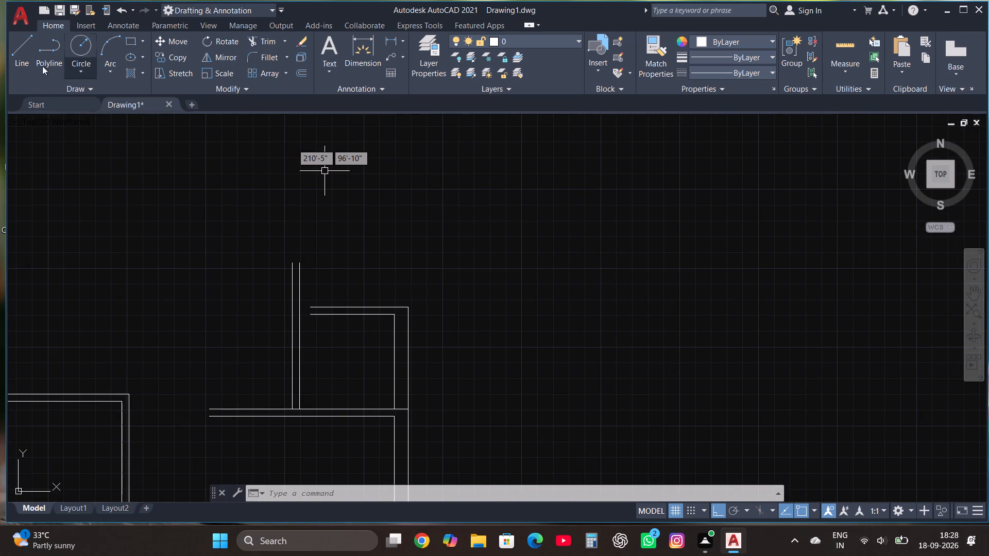
left_click(23, 47)
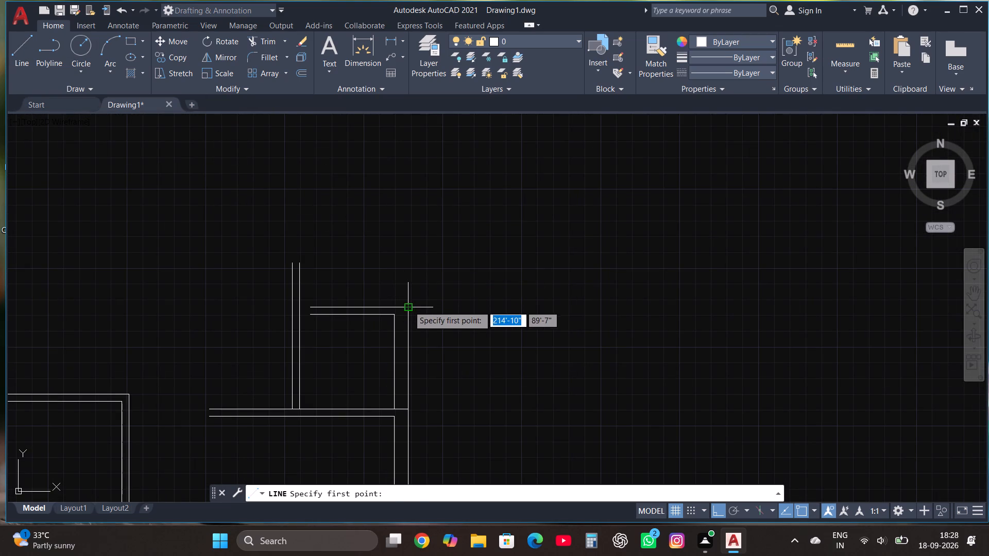
left_click(408, 306)
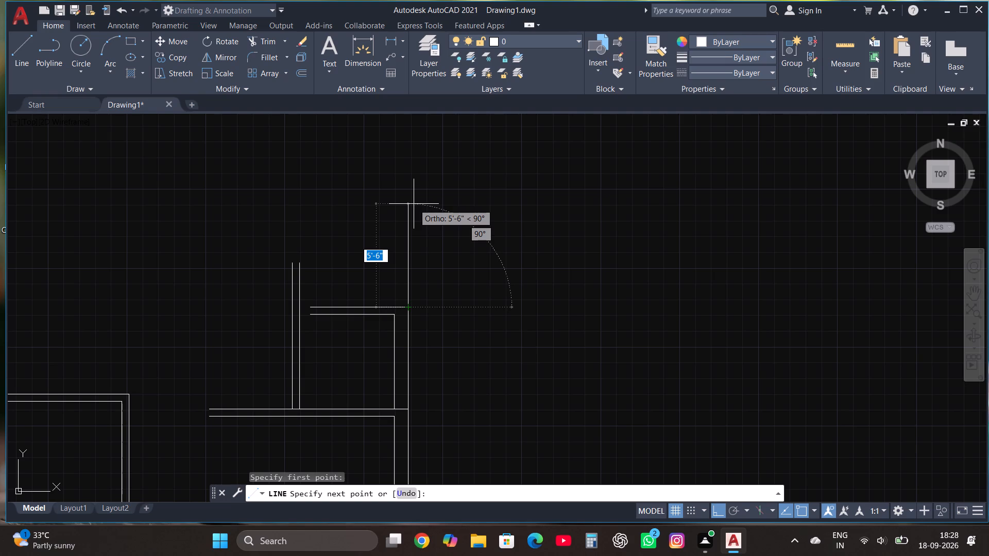
type("29'")
key("Return")
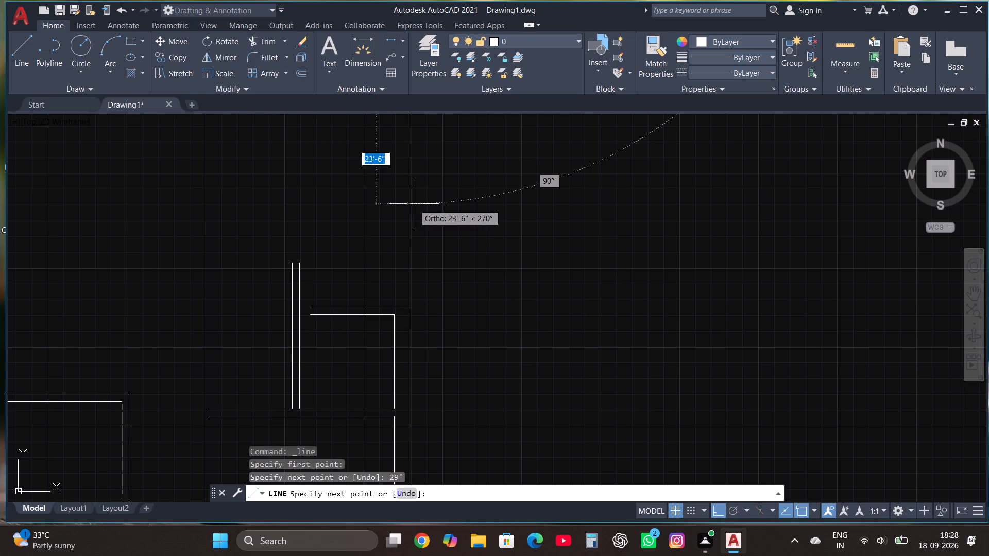
Undo the 29' segment and draw it 12' upward from the same corner instead.
scroll(419, 221, "down", 4)
scroll(432, 300, "down", 2)
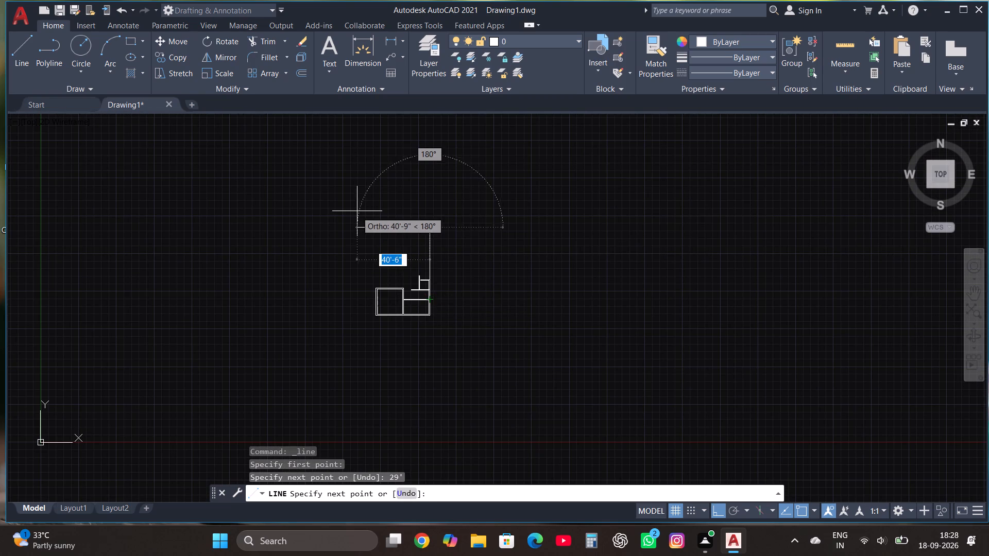
scroll(448, 222, "up", 2)
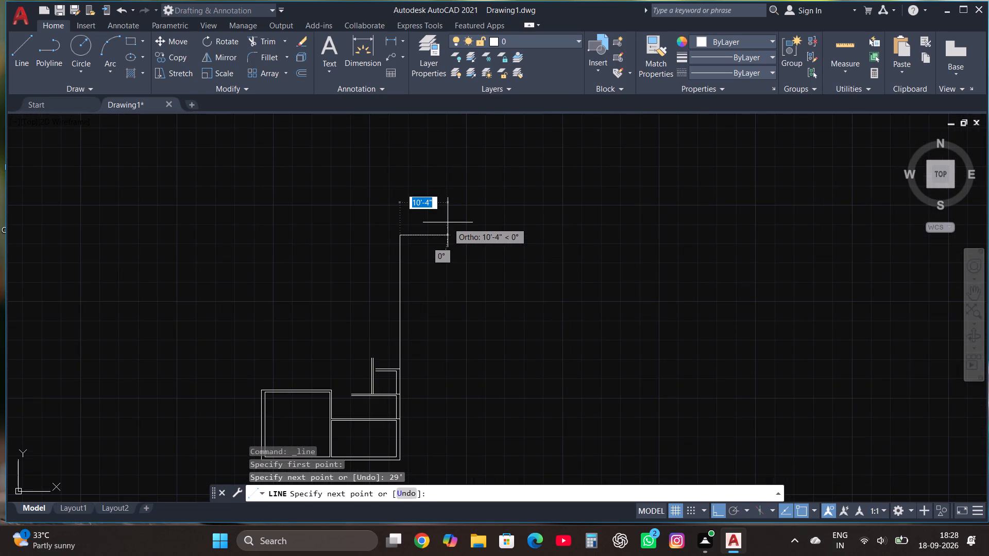
key("ctrl+z")
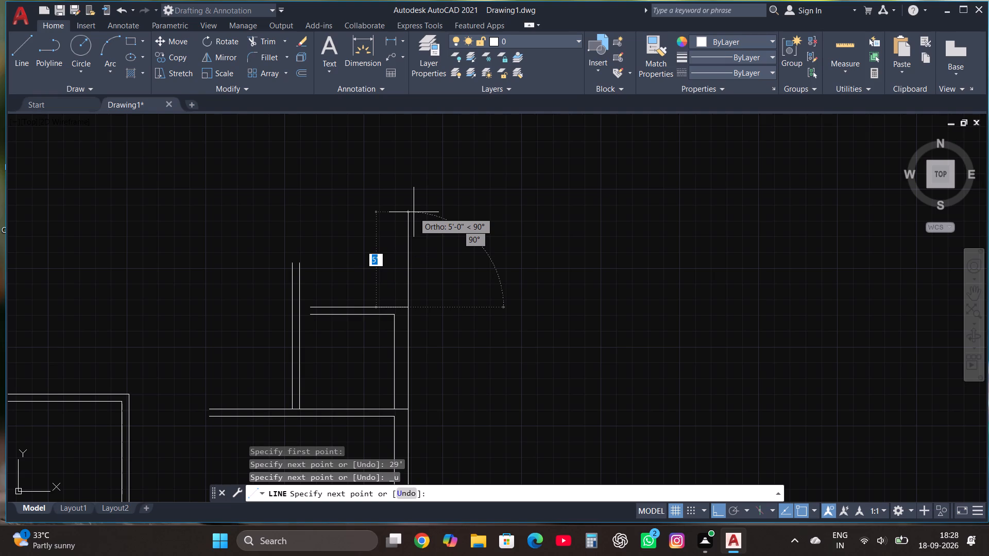
type("12'")
key("Return")
scroll(435, 225, "down", 3)
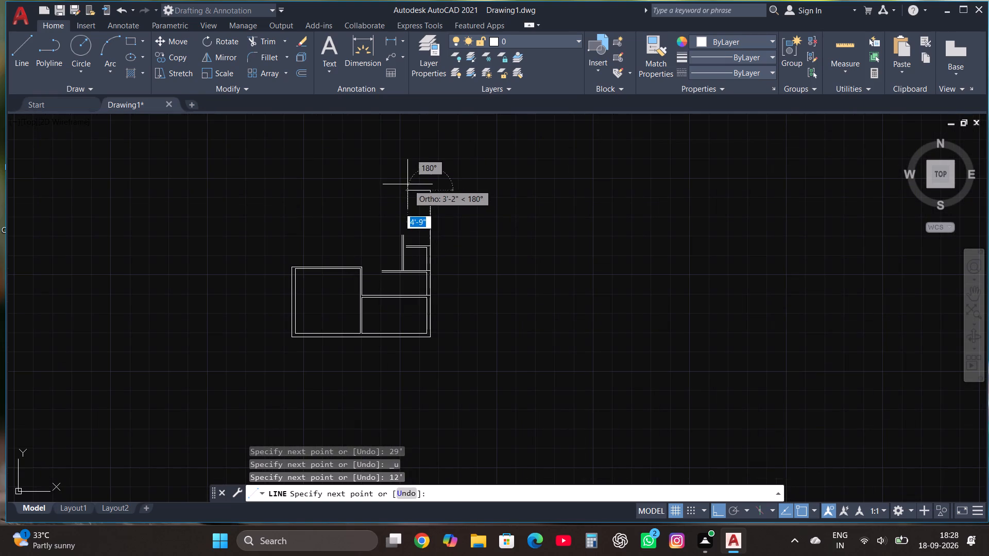
scroll(457, 271, "down", 1)
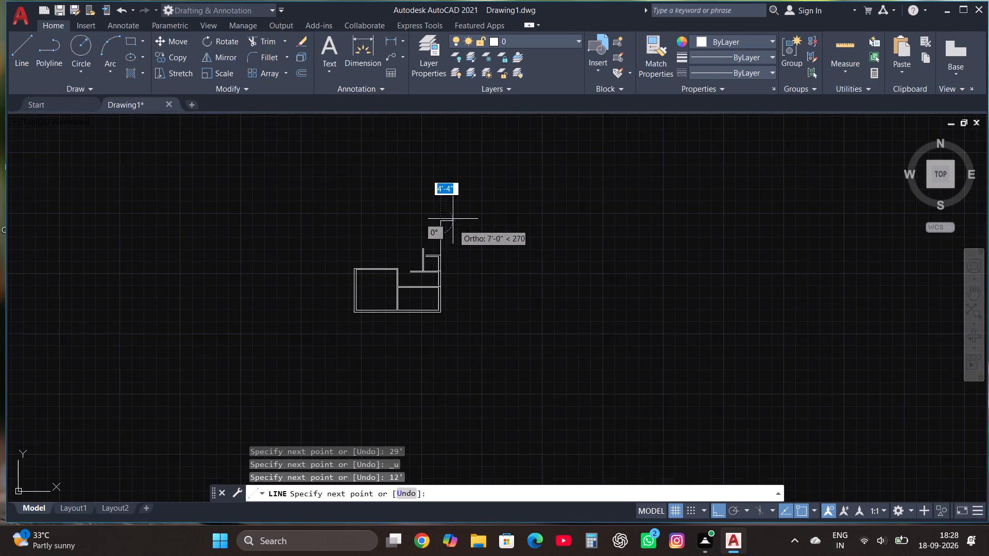
scroll(453, 200, "up", 2)
key("Escape")
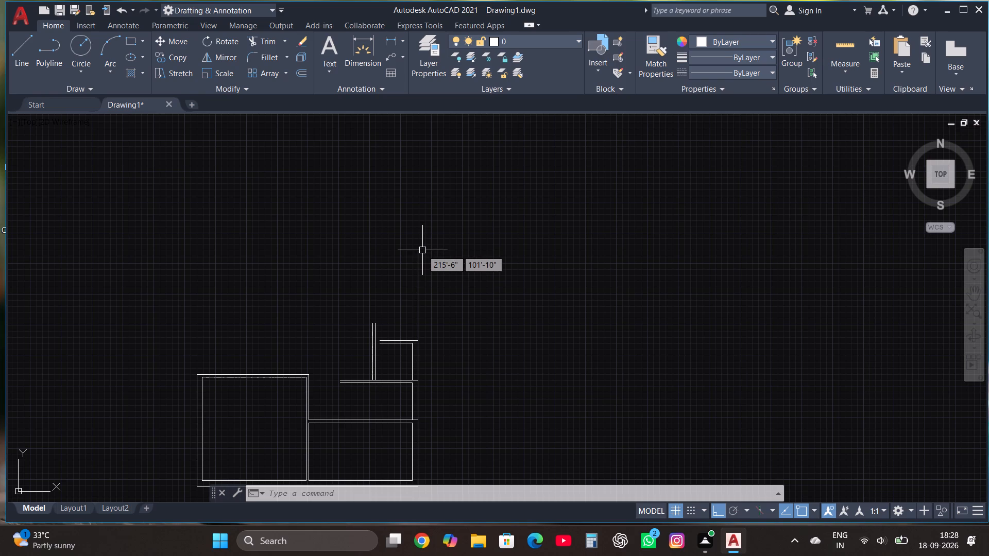
Draw a line from the 14' by 14' room's outer top left corner about 8'2" upward, continuing horizontally to the right.
left_click(14, 48)
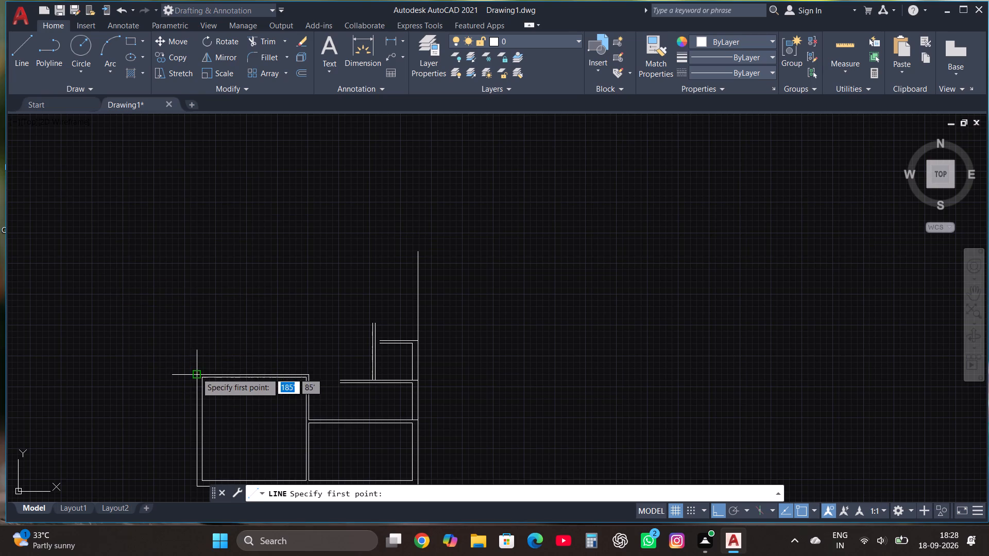
left_click(198, 373)
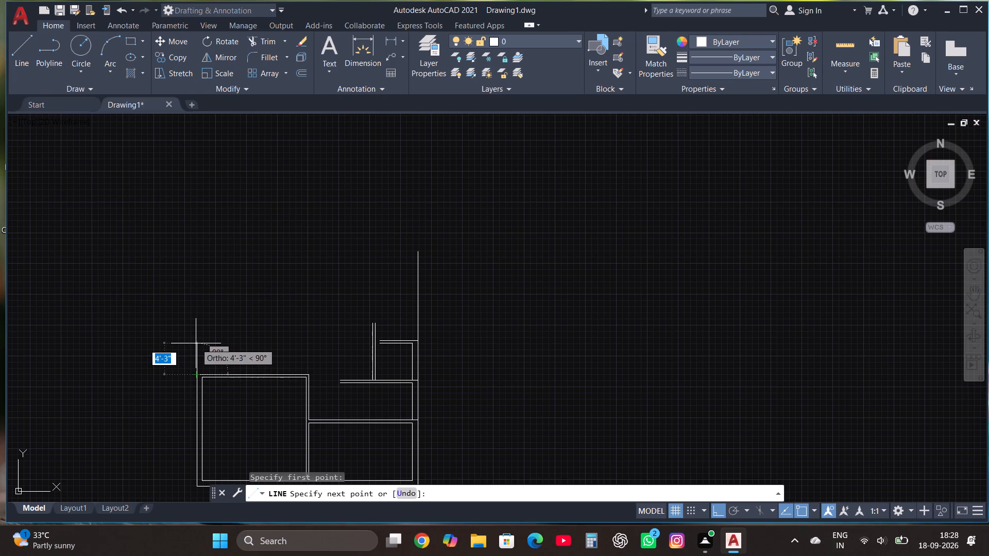
scroll(196, 343, "up", 1)
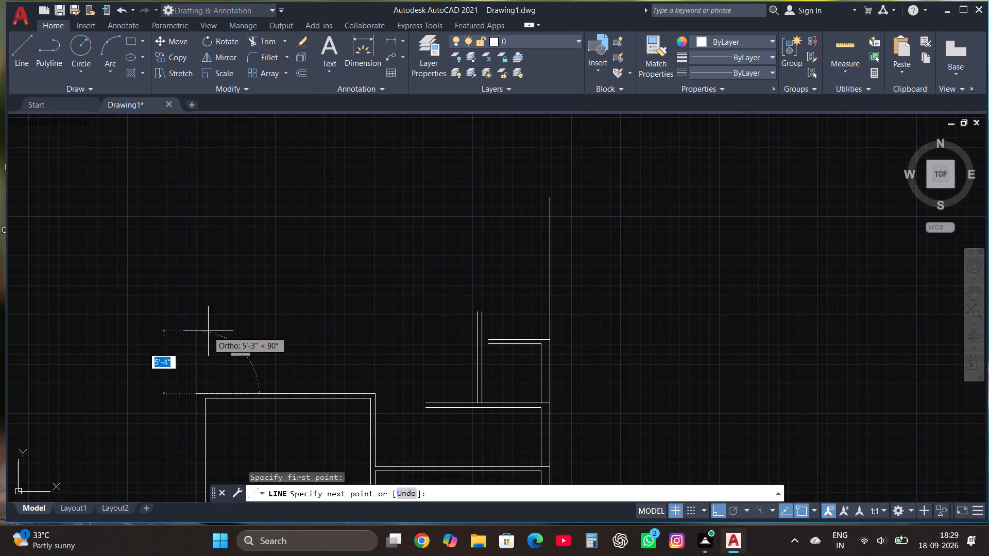
left_click(207, 297)
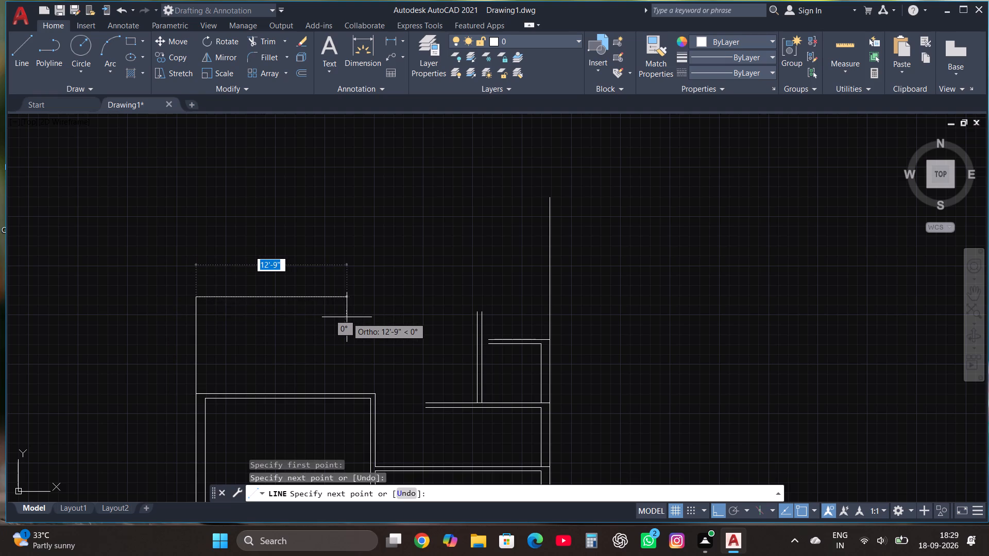
left_click(329, 312)
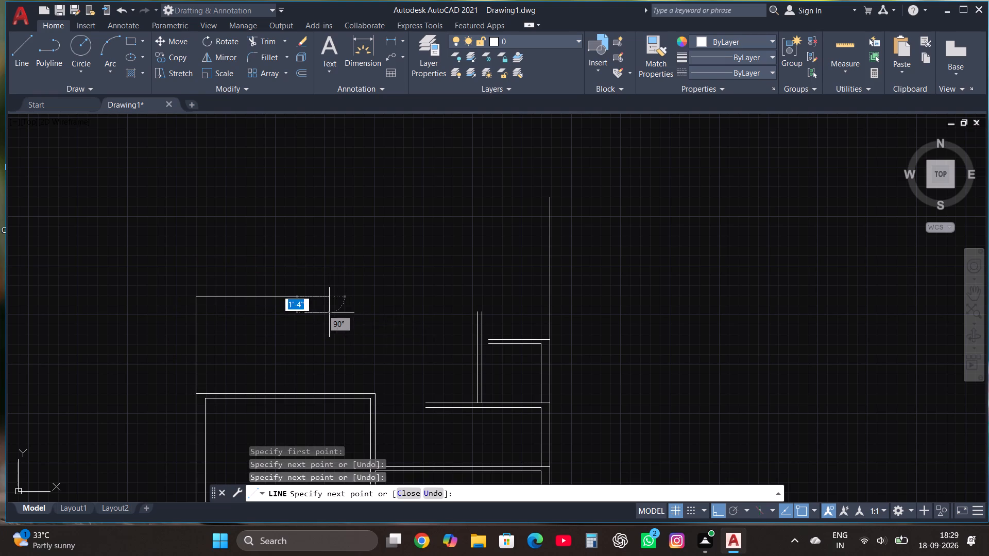
key("Escape")
key("Escape")
Offset the vertical line above the 14' by 14' room 9" to the right, to the inside.
scroll(316, 293, "down", 1)
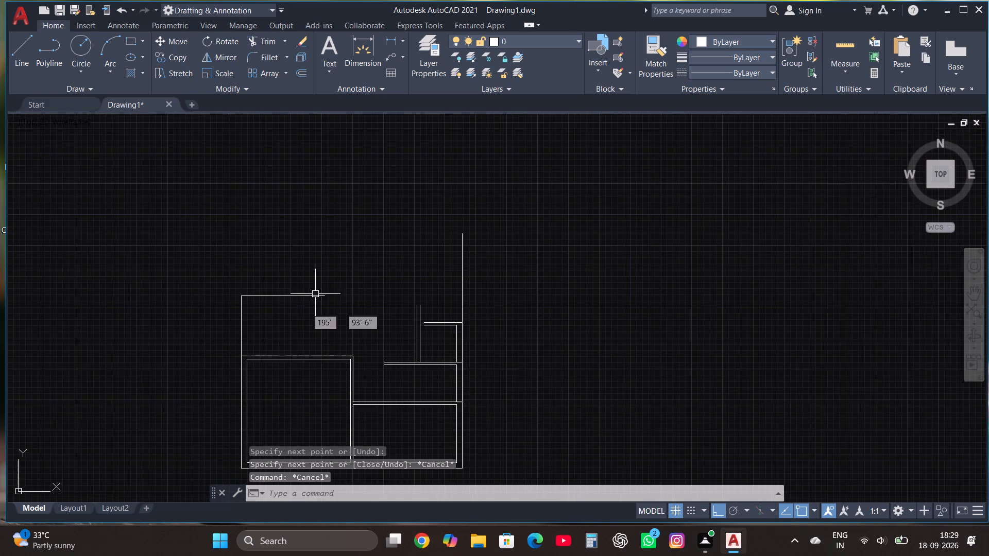
scroll(270, 331, "up", 2)
left_click(193, 290)
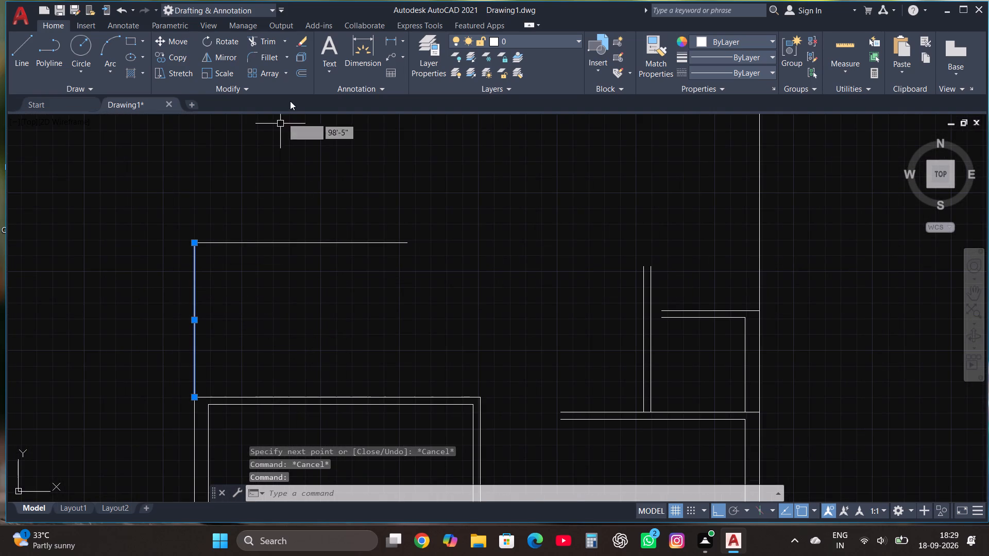
left_click(298, 73)
left_click(192, 317)
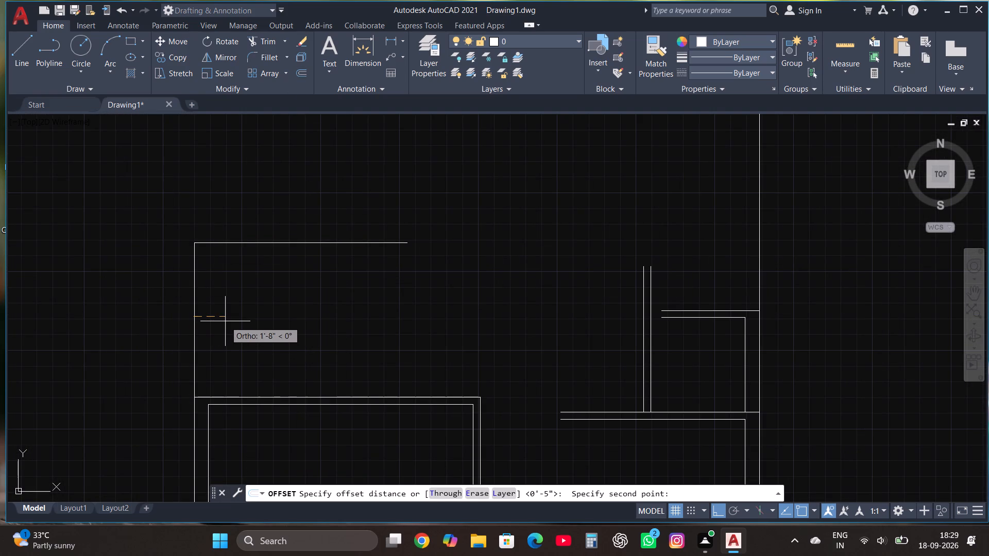
type("9\"")
key("Return")
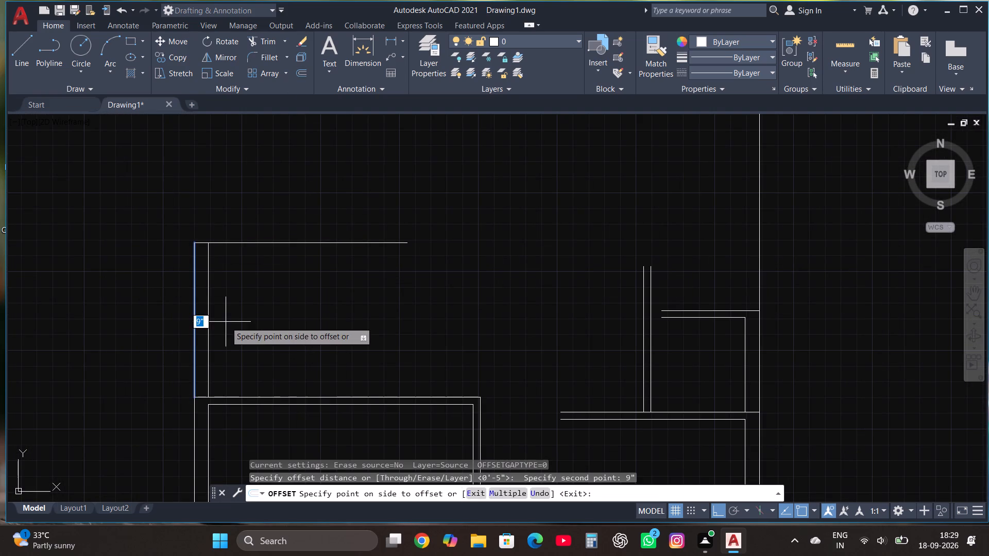
left_click(226, 322)
Offset the horizontal top line of the space above the 14' by 14' room 4.5" downward.
left_click(276, 243)
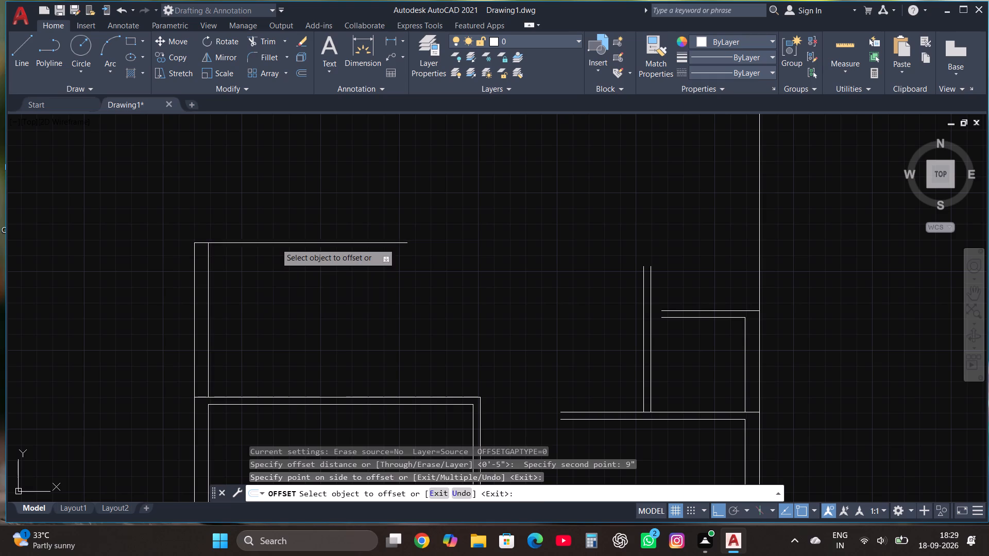
type("4.5\"")
key("Return")
key("Escape")
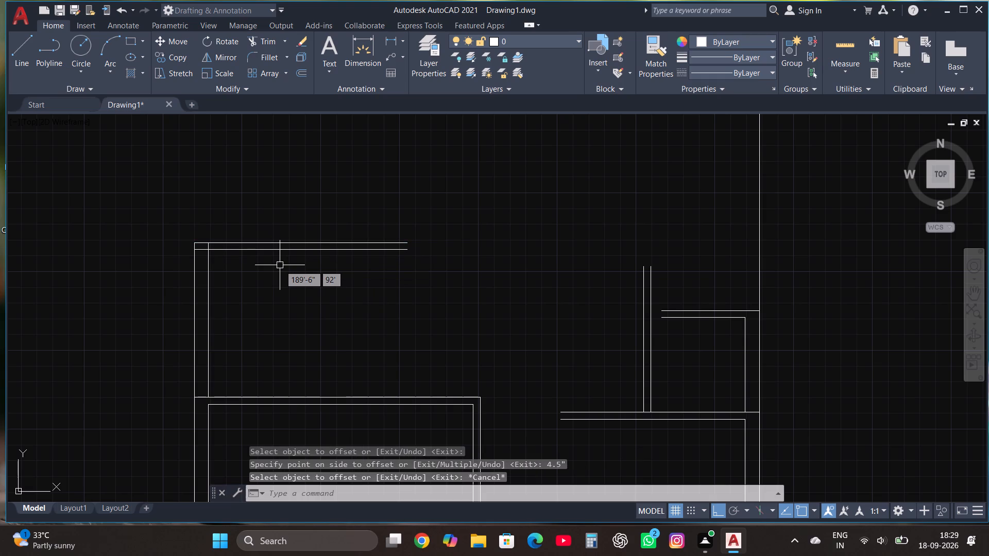
Draw a line 8'5" upward from where the left wall's inner face meets the upper outer line, continuing 6'8" horizontally to the right.
scroll(305, 321, "down", 1)
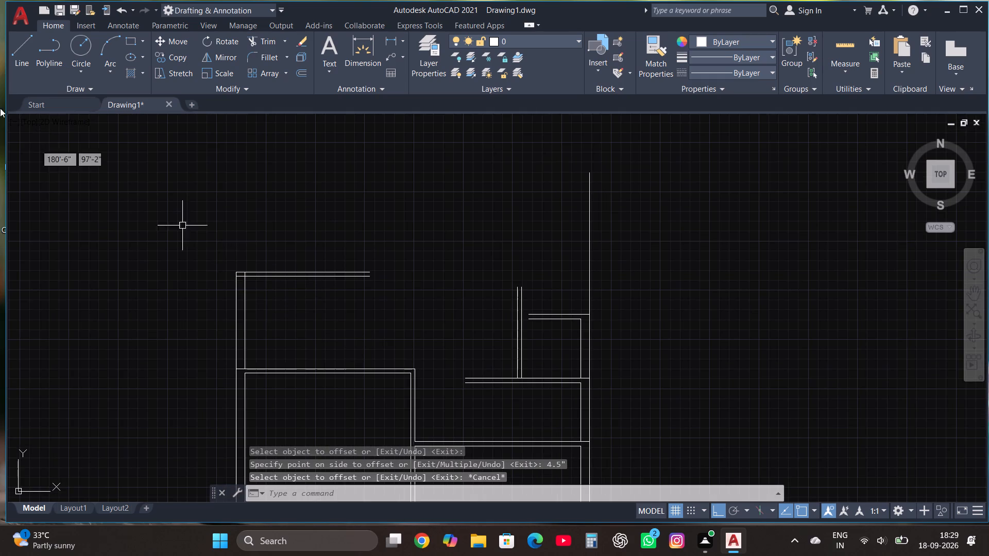
left_click(24, 45)
scroll(234, 250, "up", 1)
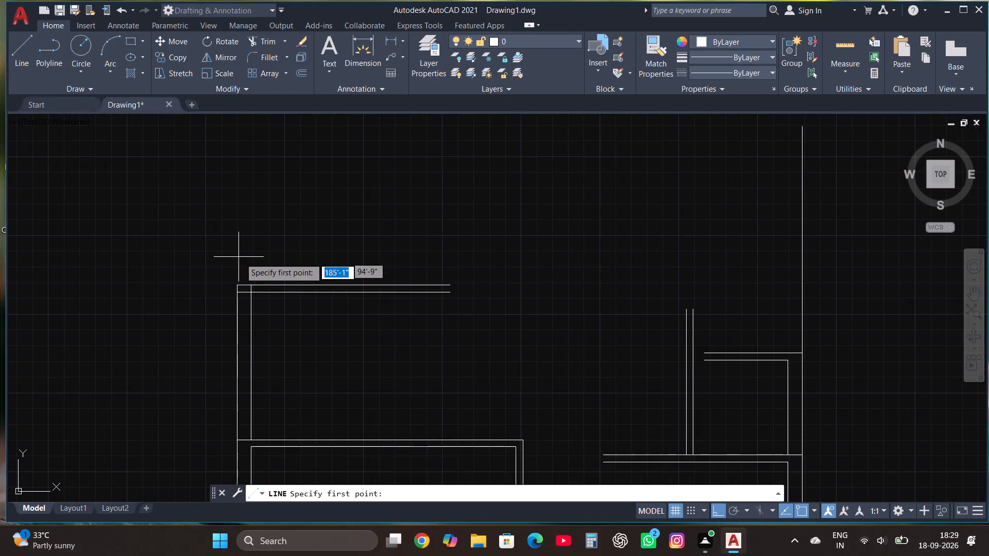
left_click(253, 285)
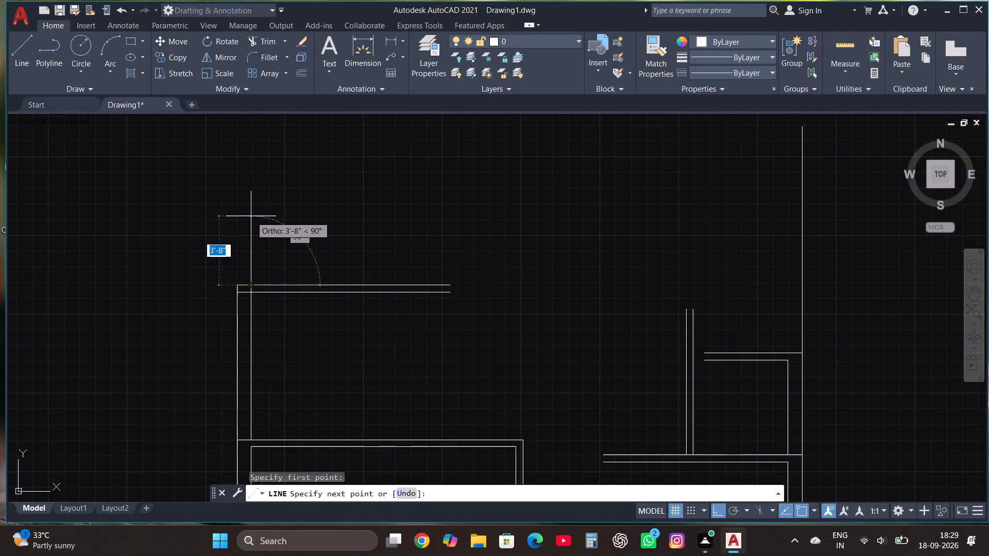
type("8'5\"")
key("Return")
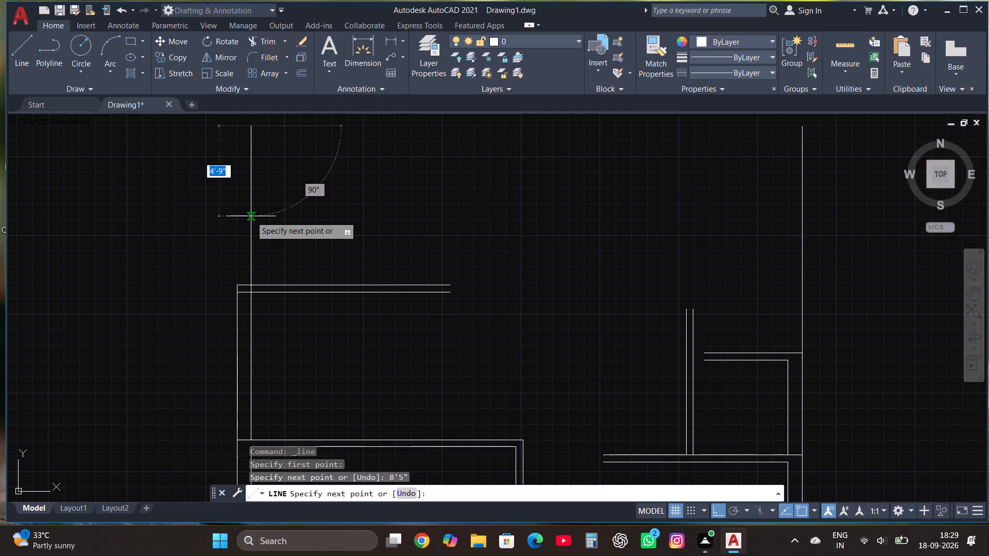
scroll(333, 251, "down", 1)
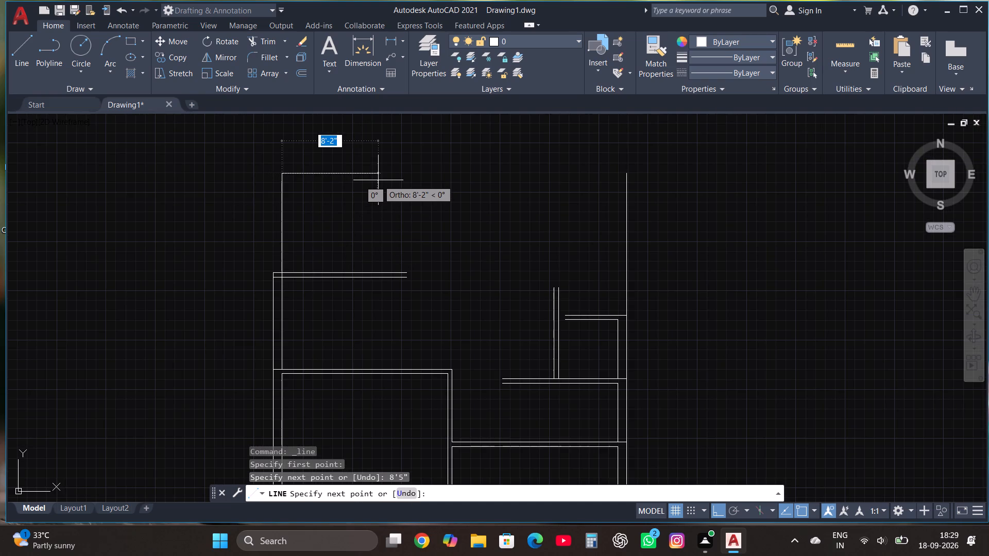
type("6'")
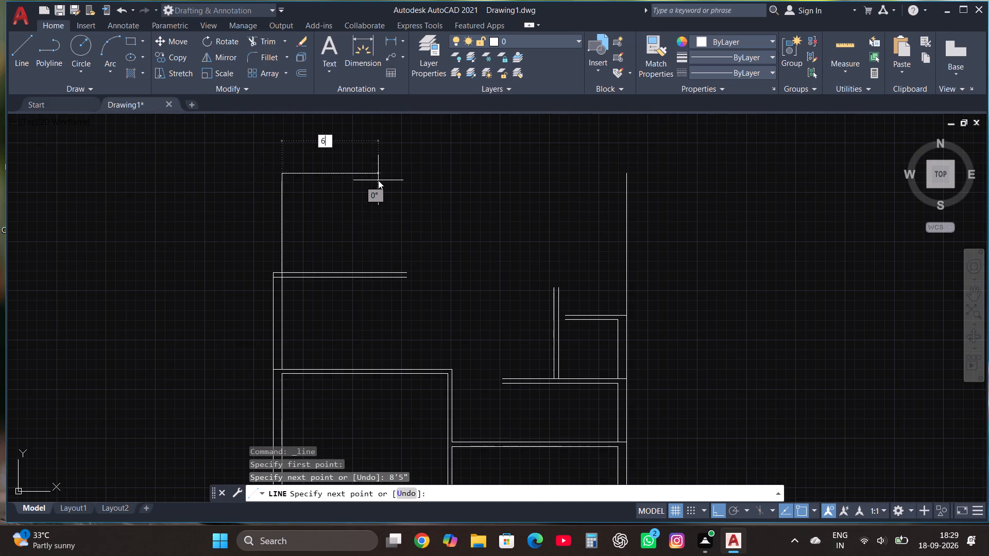
key("8")
key("shift+quotedbl")
key("Return")
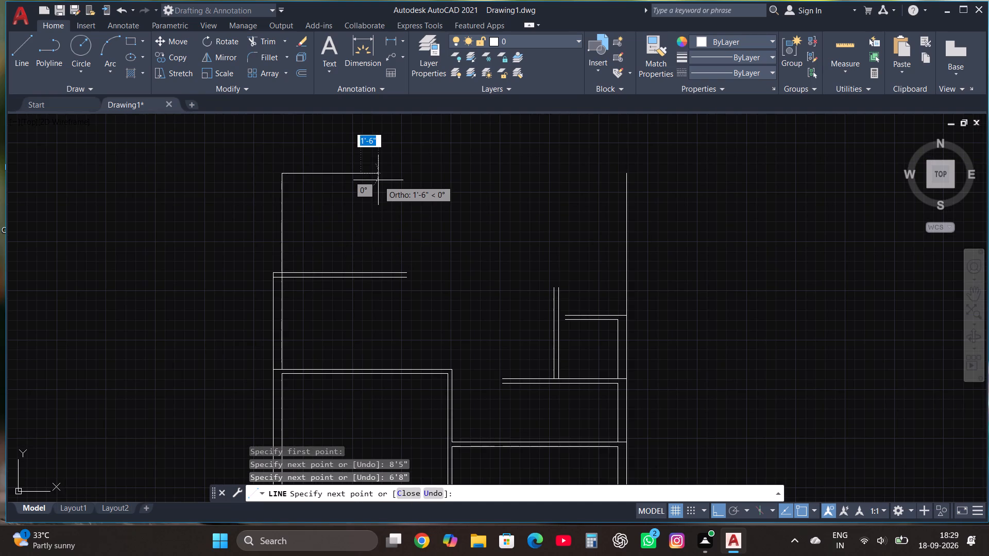
key("Escape")
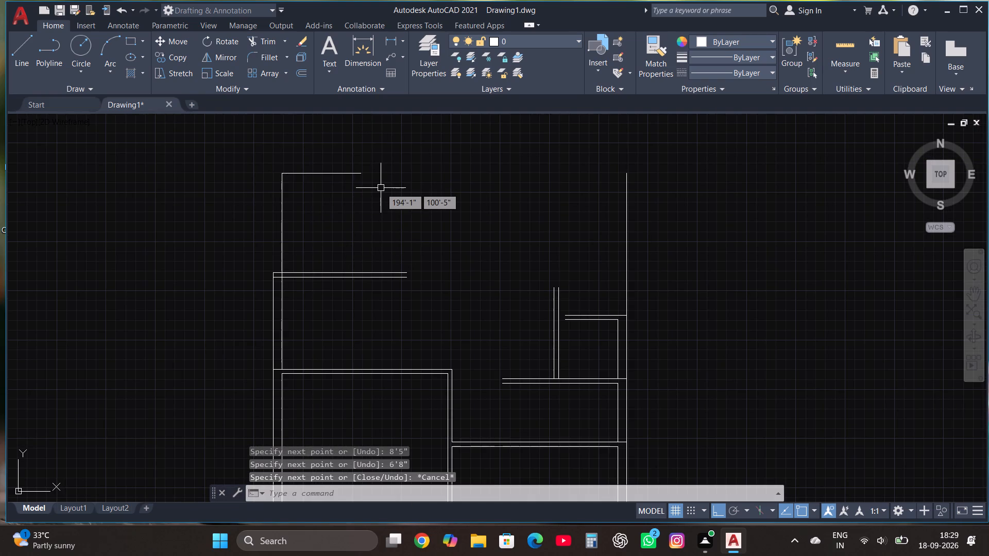
Offset the new 8'5" vertical line 9" to the left, to the outside.
scroll(262, 164, "up", 1)
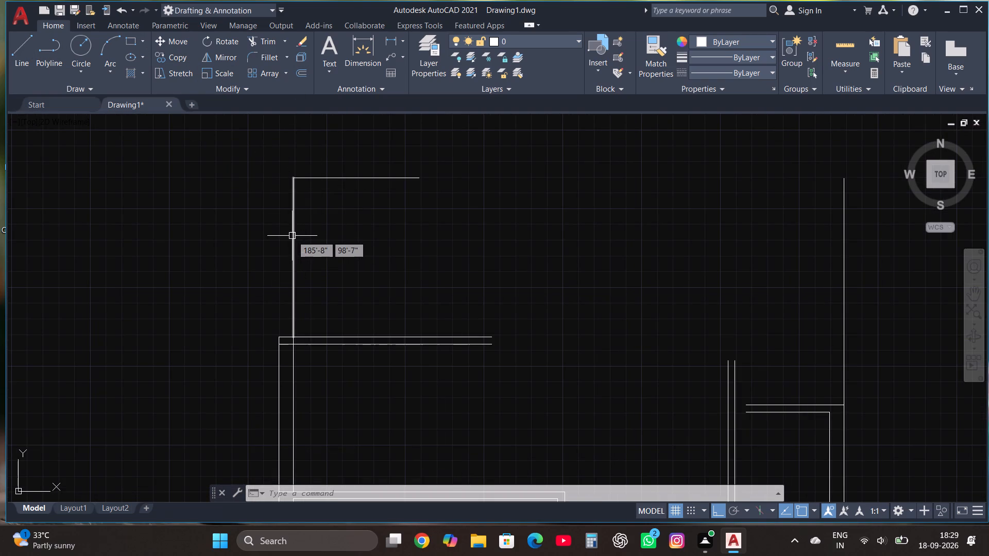
left_click(292, 236)
left_click(306, 72)
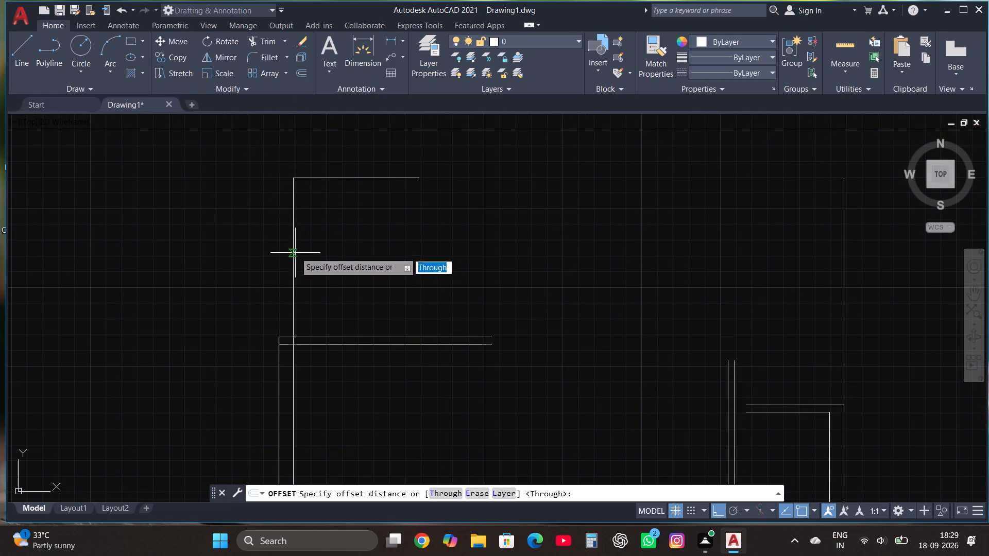
left_click(291, 250)
type("9\"")
key("Return")
scroll(253, 246, "up", 1)
left_click(253, 246)
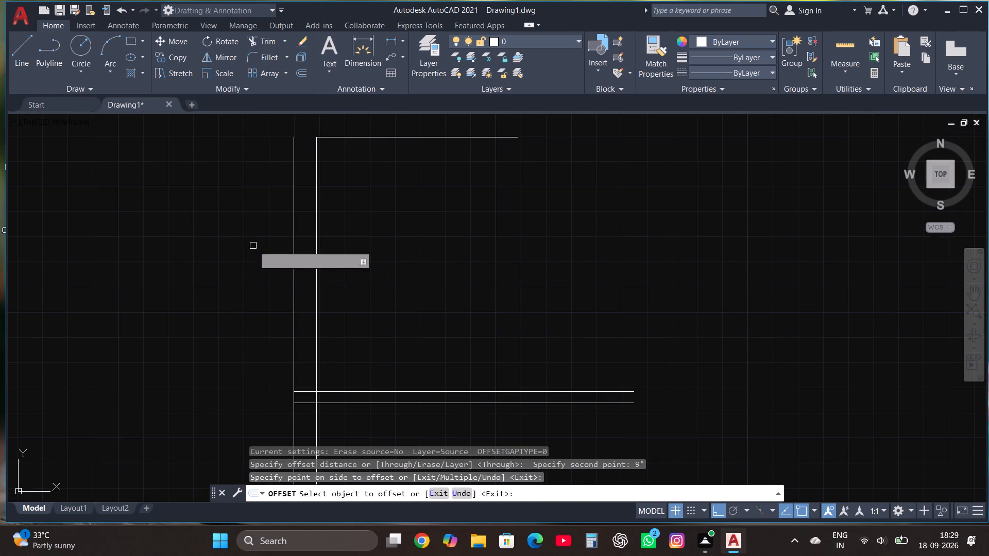
Offset the 6'8" horizontal top line 4.5" upward.
left_click(374, 138)
scroll(386, 211, "down", 2)
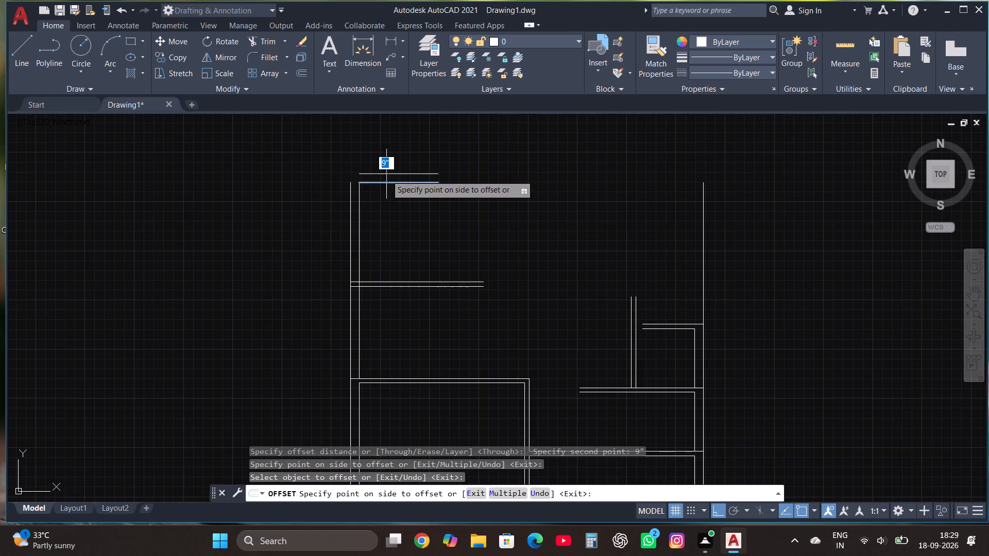
type("4.5\"")
key("Return")
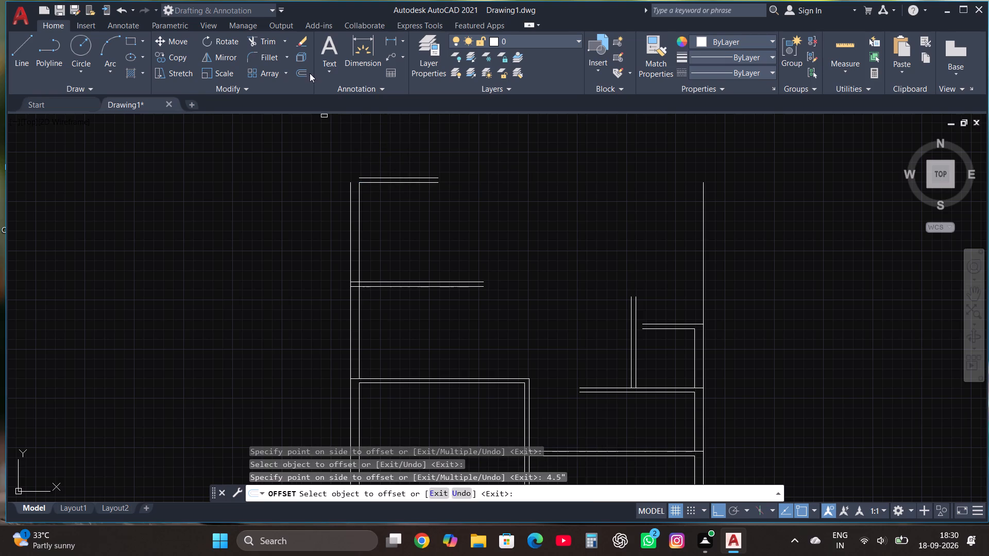
Fillet the outer vertical wall line with the upper 6'8" line to close the outer top left corner.
left_click(264, 56)
left_click(351, 209)
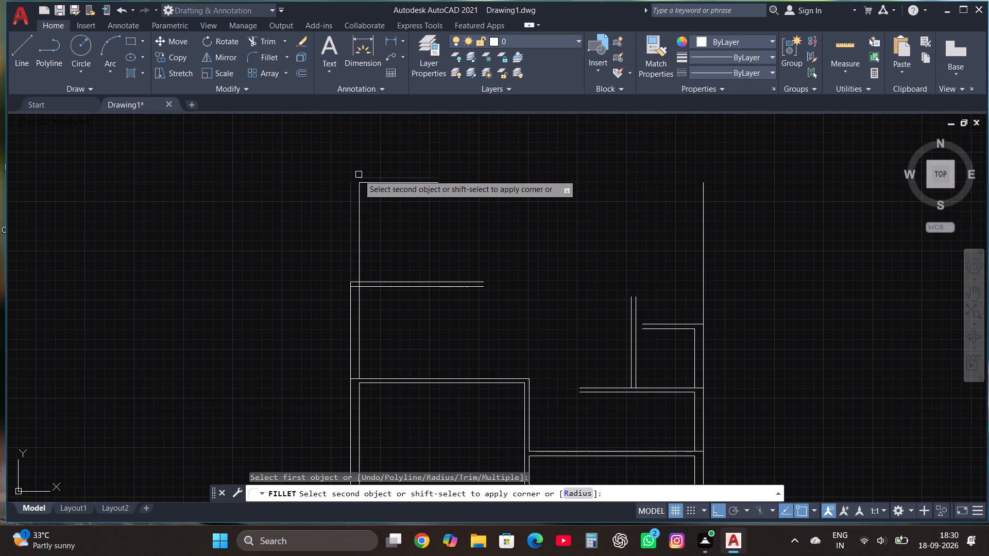
left_click(364, 177)
Draw a line 14' upward from the top wall's outer line, in line with the left wall's inner face, continuing 12' to the right.
scroll(289, 318, "down", 2)
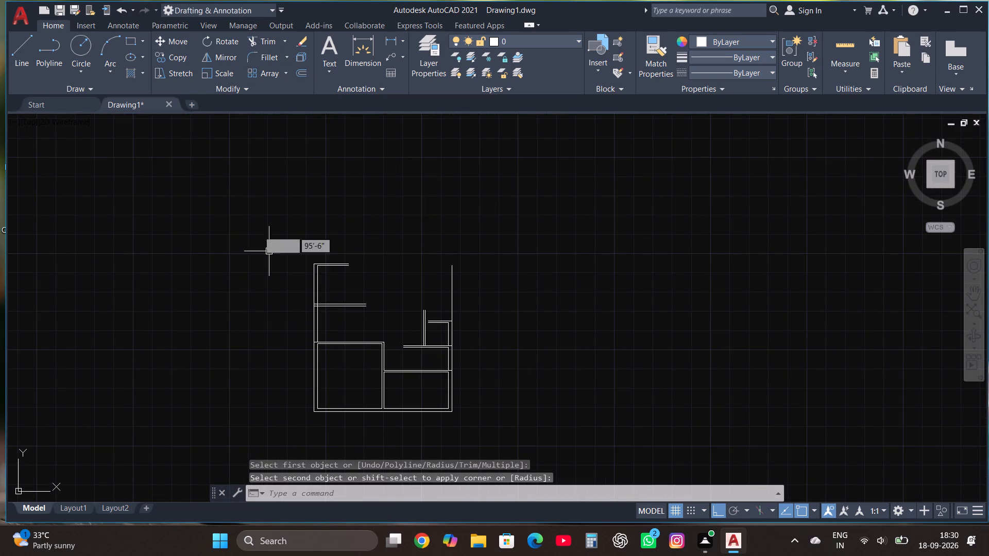
left_click(27, 55)
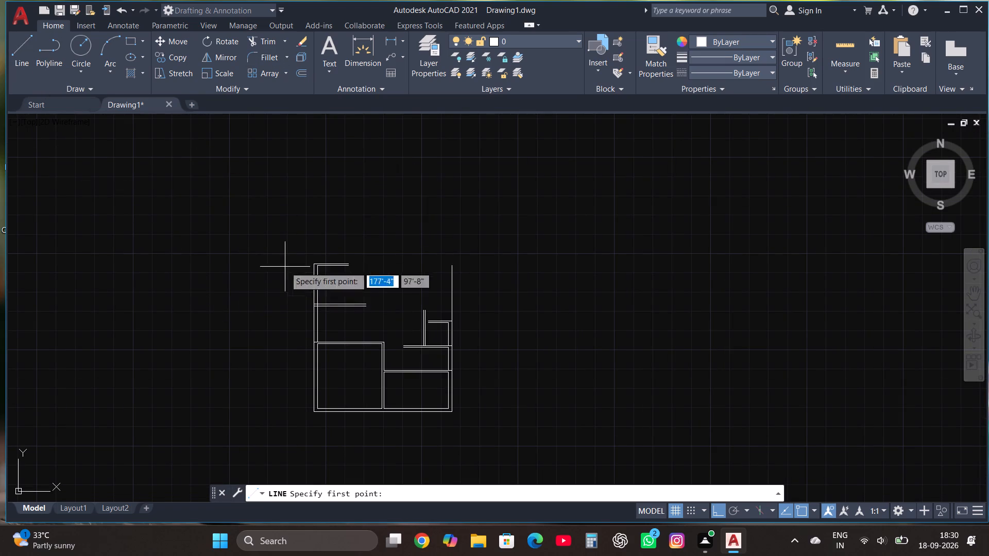
scroll(323, 217, "up", 1)
scroll(313, 289, "up", 4)
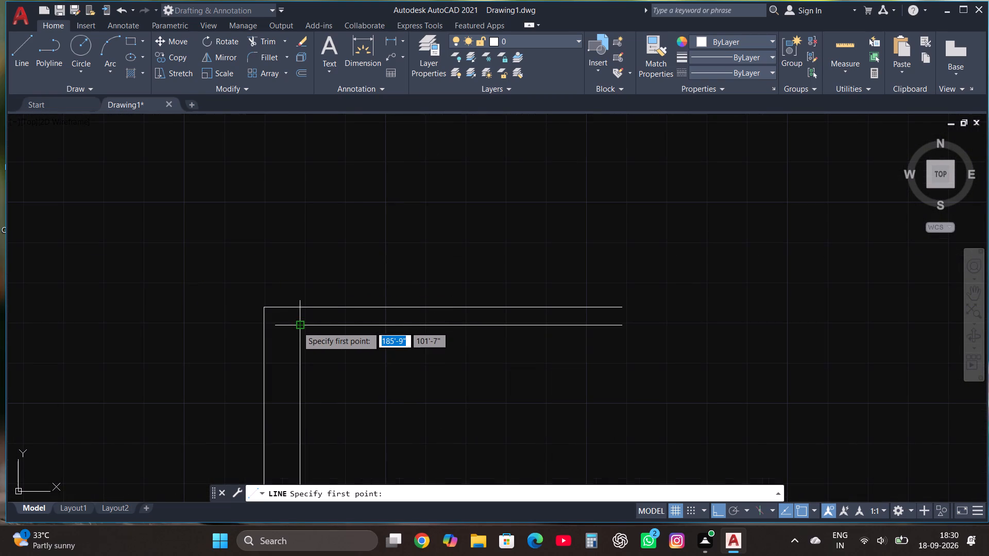
left_click(299, 308)
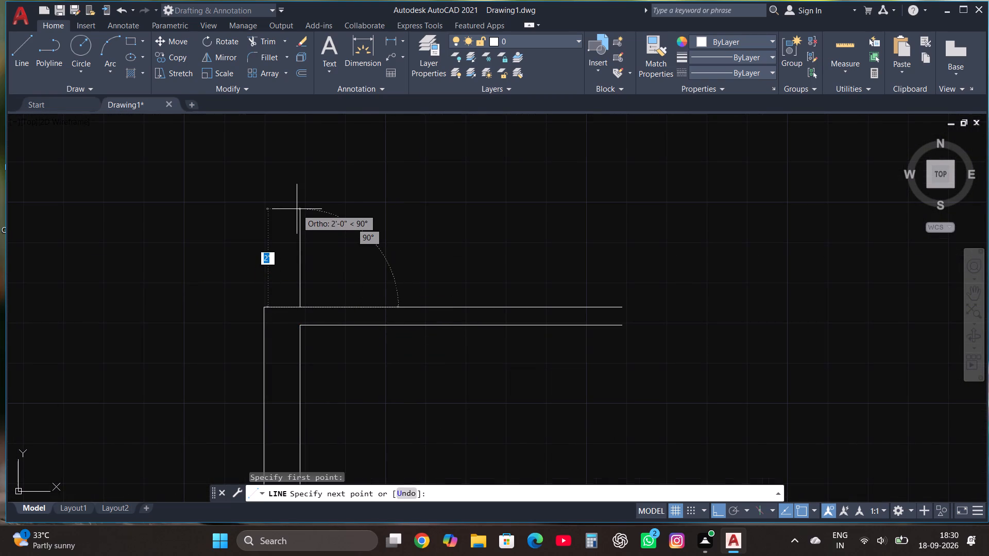
type("14'")
key("Return")
scroll(297, 209, "down", 3)
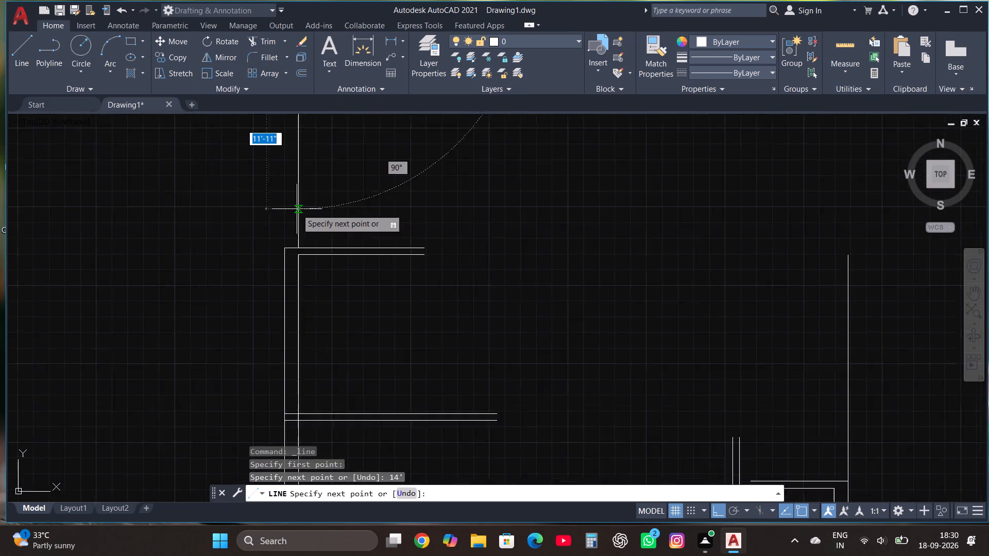
scroll(306, 254, "down", 2)
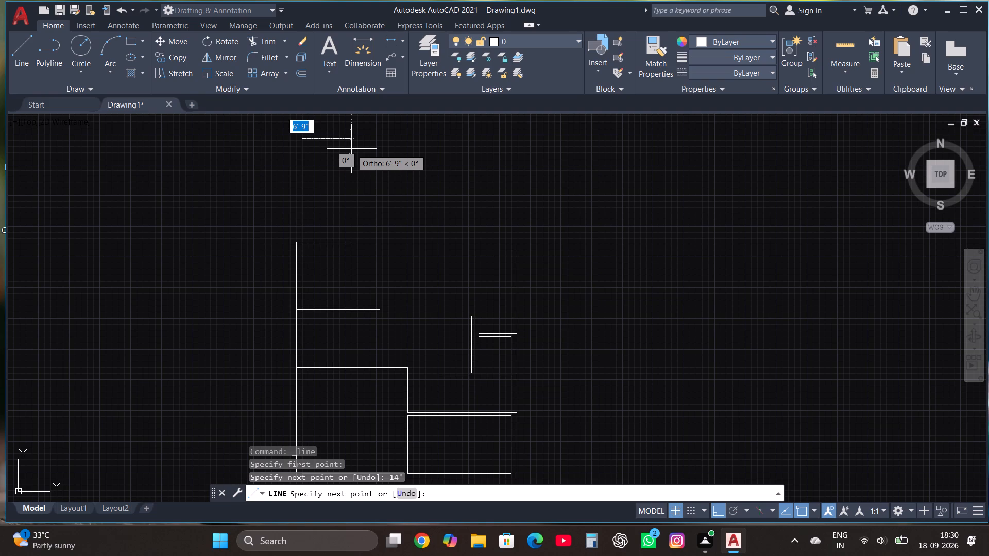
type("12")
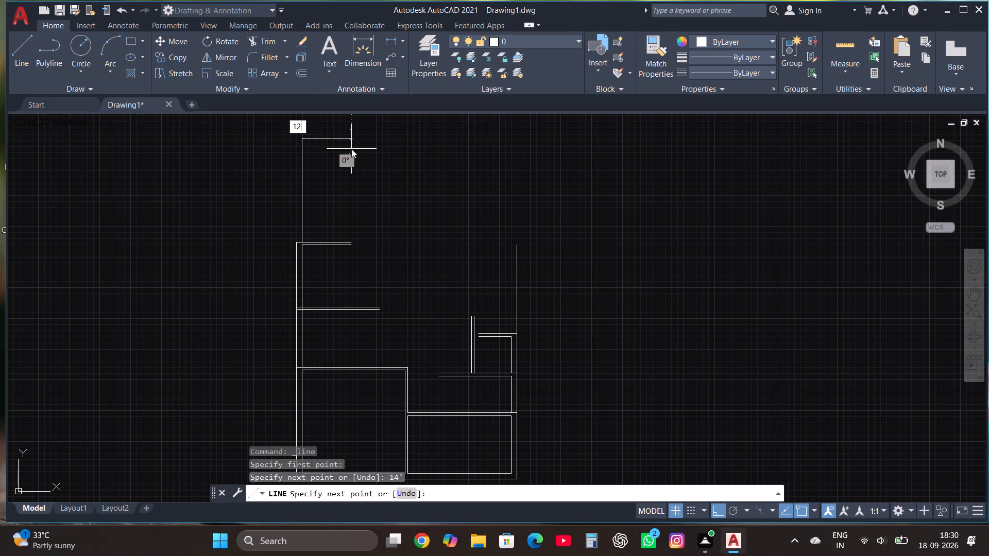
key("apostrophe")
key("Return")
scroll(359, 156, "down", 2)
scroll(368, 124, "up", 2)
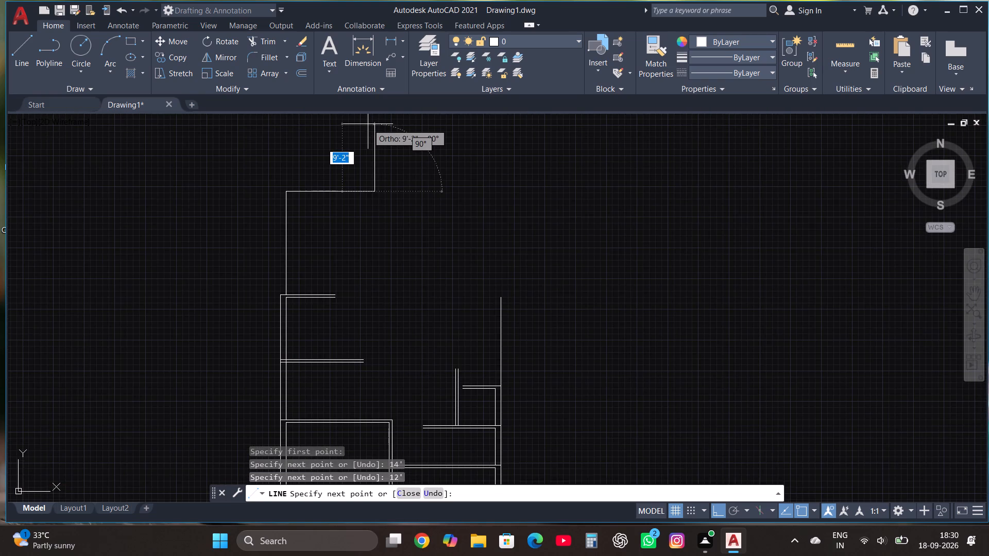
key("Escape")
Draw the outer left wall line from the outer corner above the 8'5" space straight upward to just past the 12' top line.
scroll(300, 275, "up", 2)
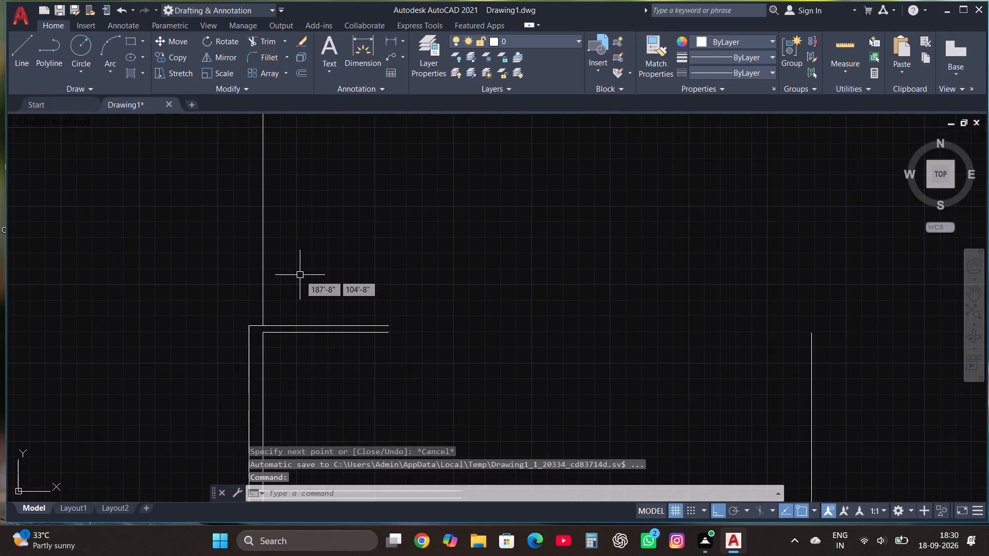
scroll(276, 260, "down", 2)
scroll(261, 197, "up", 1)
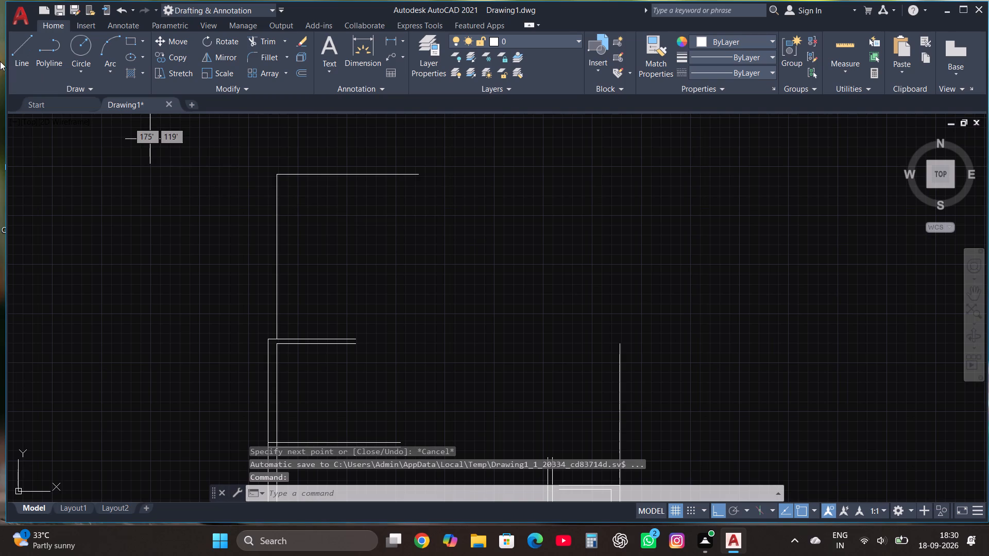
left_click(13, 58)
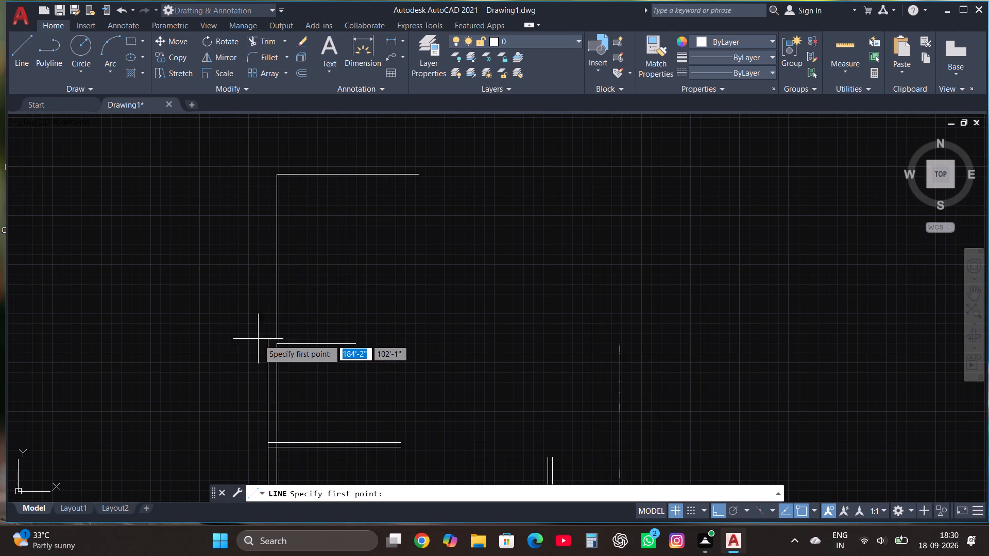
left_click(266, 338)
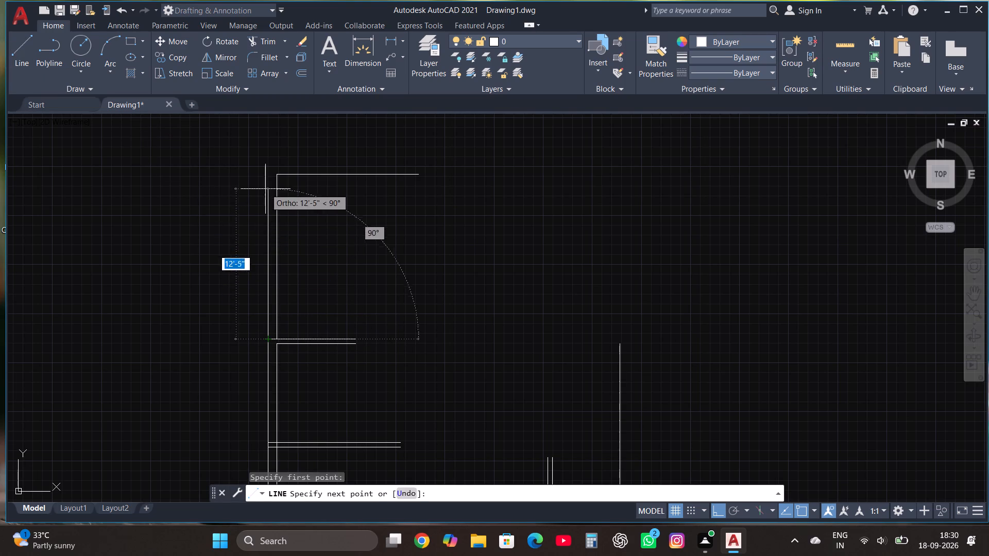
left_click(263, 167)
key("Escape")
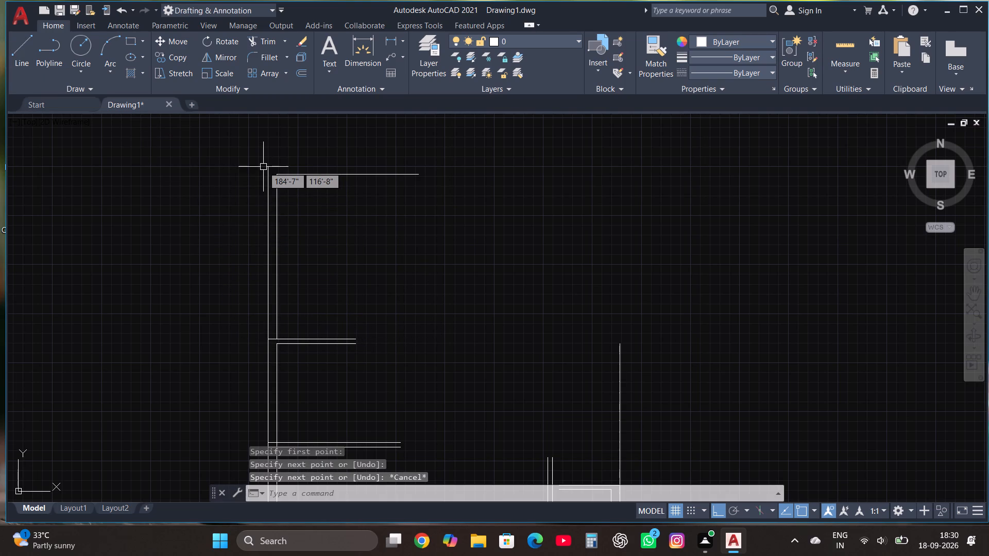
Offset the 12' horizontal top line 9" upward, to the outside.
left_click(383, 175)
left_click(305, 67)
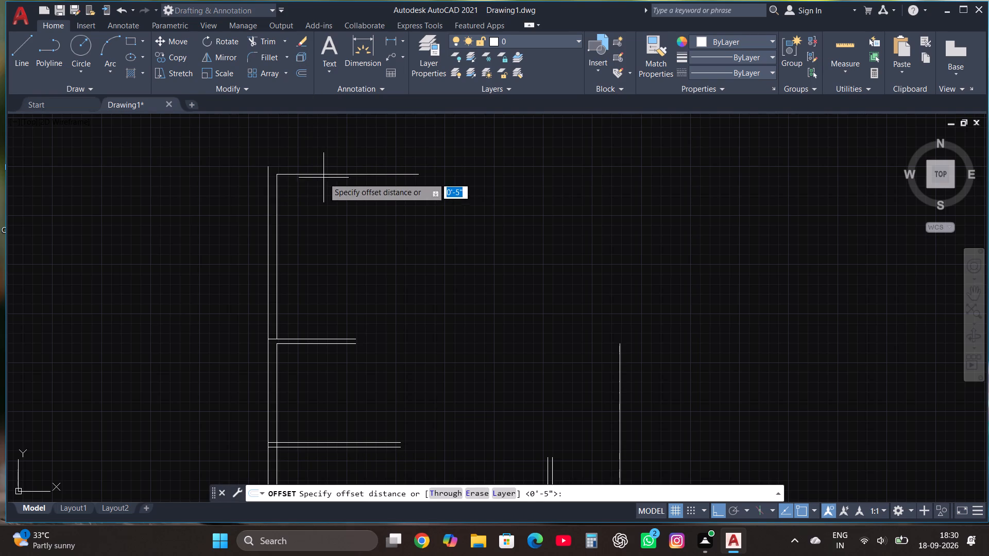
left_click(325, 176)
type("9\"")
key("Return")
left_click(325, 157)
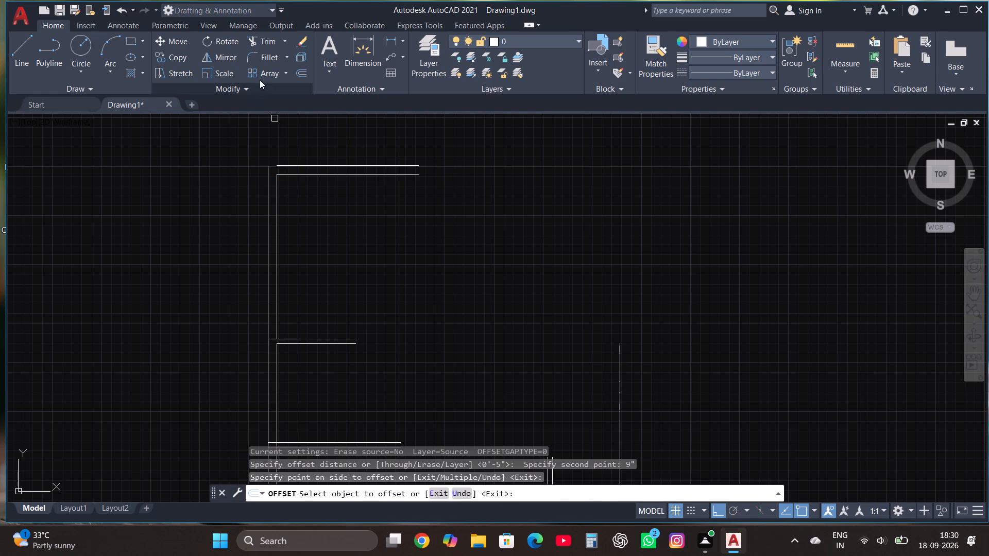
Fillet the outer left wall line with the outer top line to close the topmost room's outer corner.
left_click(266, 53)
left_click(267, 173)
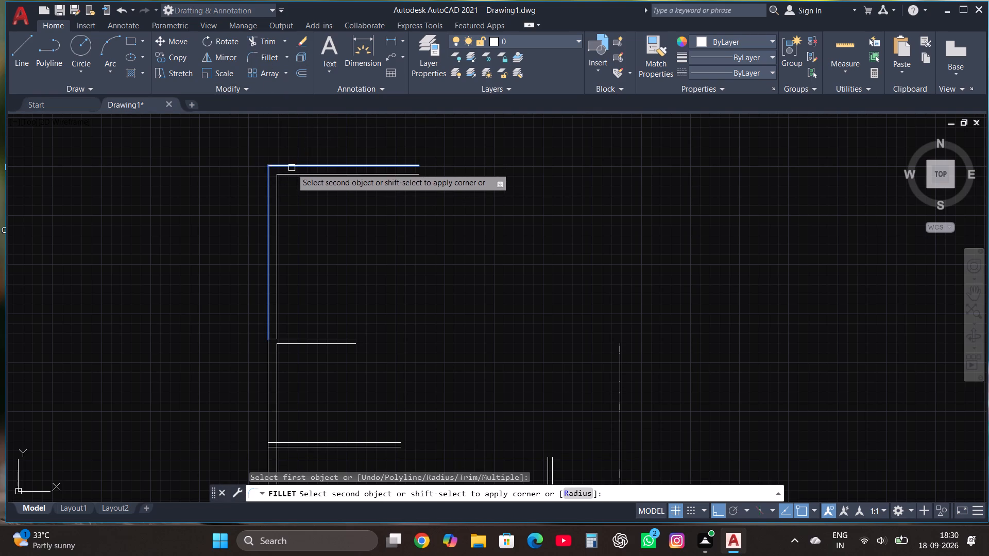
left_click(292, 168)
key("Escape")
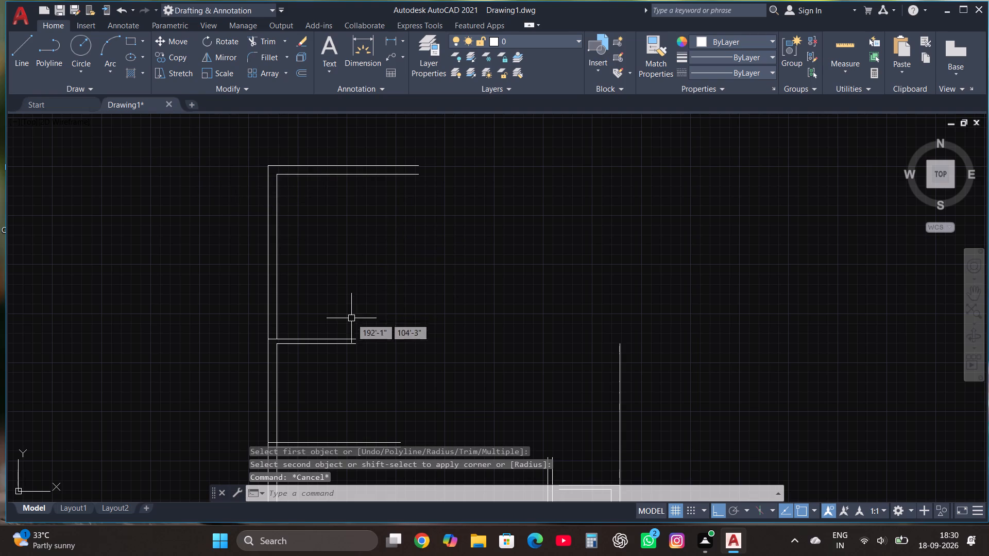
Check the length of the topmost room's inner top line between its endpoints with the Dimension tool, without placing a dimension.
left_click(24, 49)
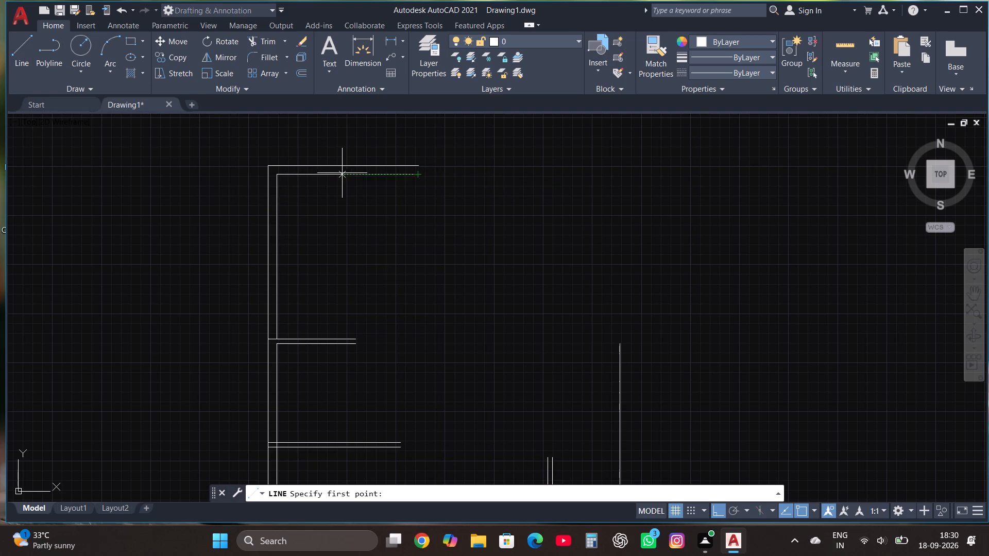
left_click(356, 52)
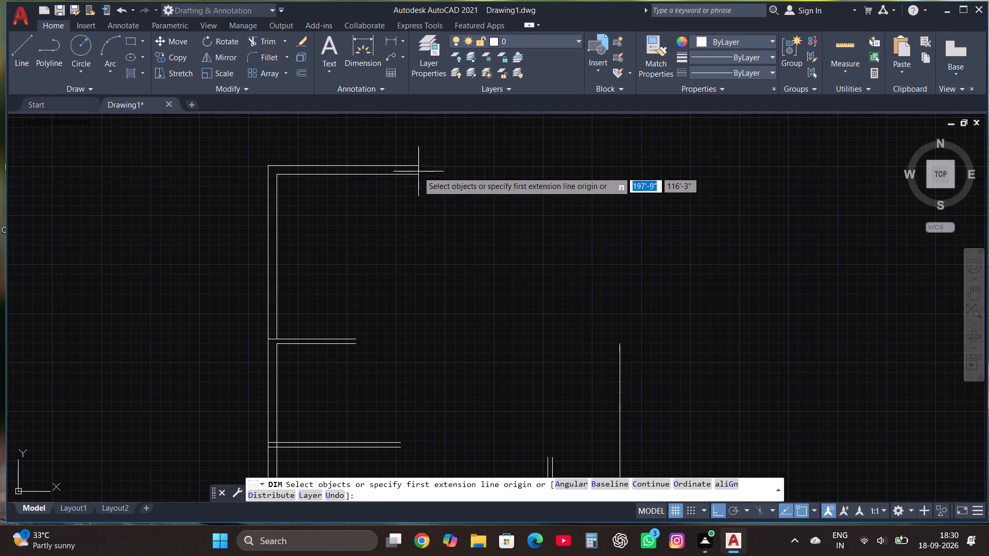
left_click(419, 177)
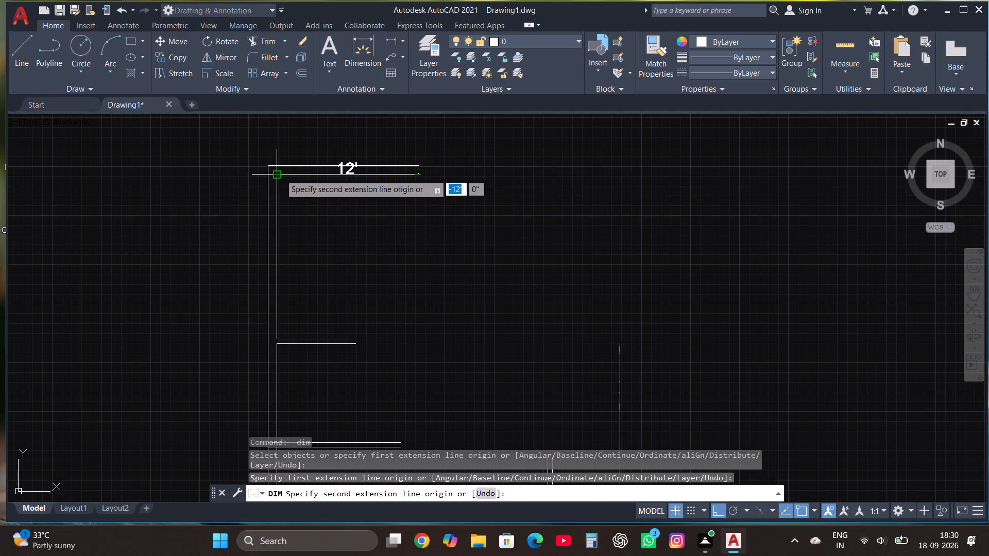
key("Escape")
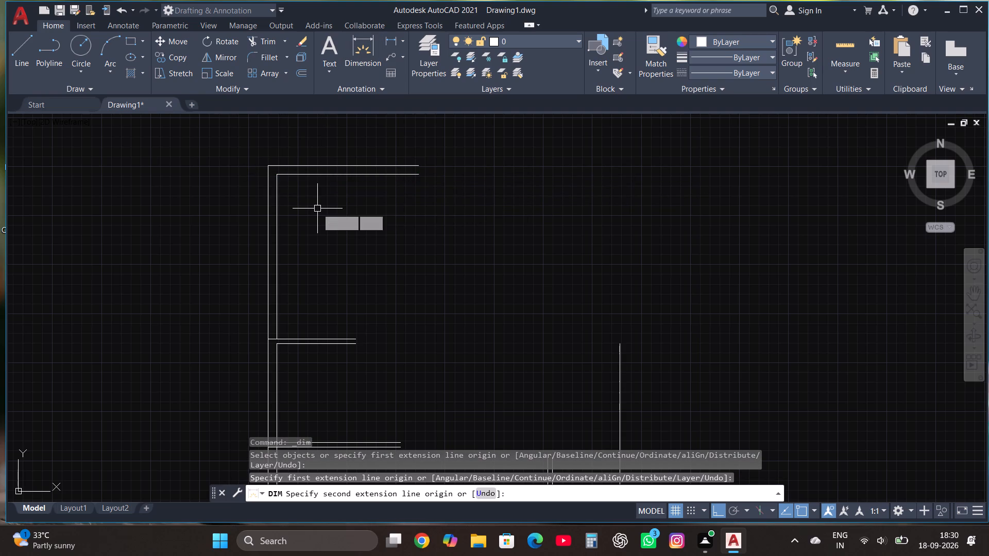
Draw a line from the topmost room's inner top line end, 4.5" to the right and about 14'4" straight down.
left_click(21, 39)
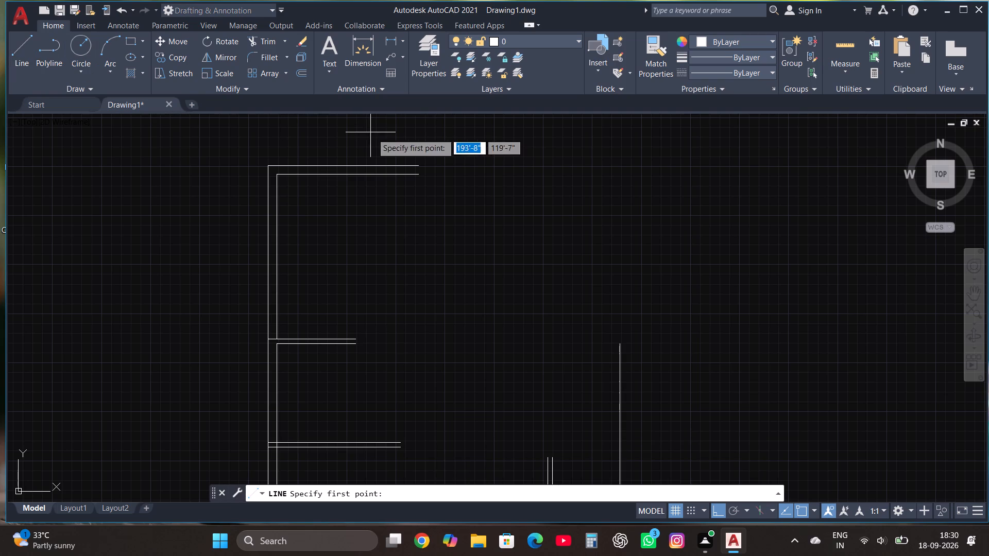
left_click(417, 173)
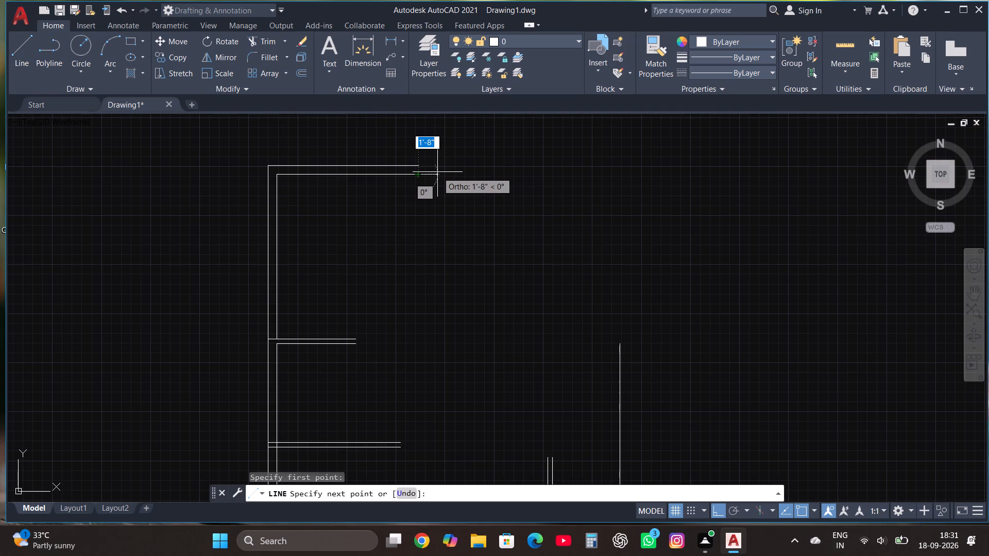
type("4.5\"")
key("Return")
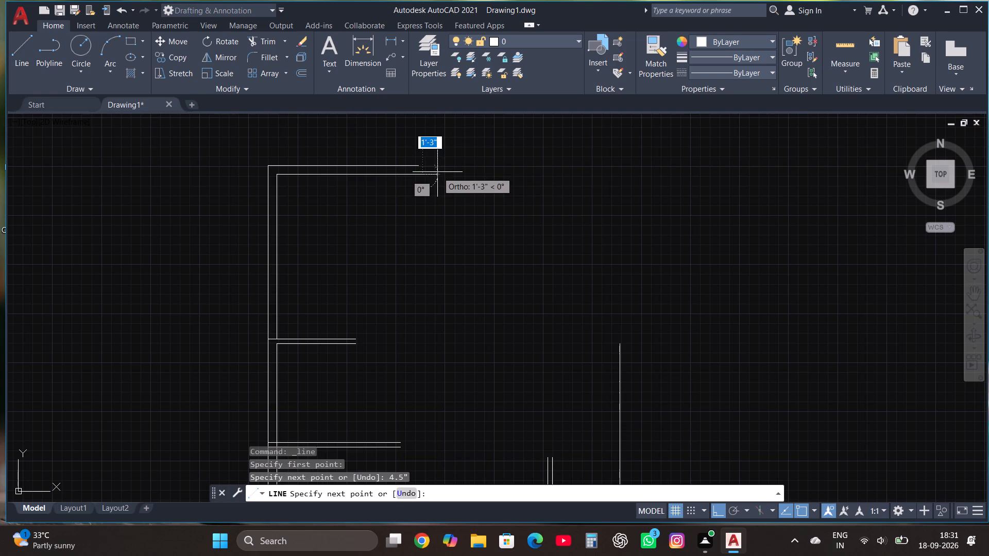
left_click(423, 342)
key("Escape")
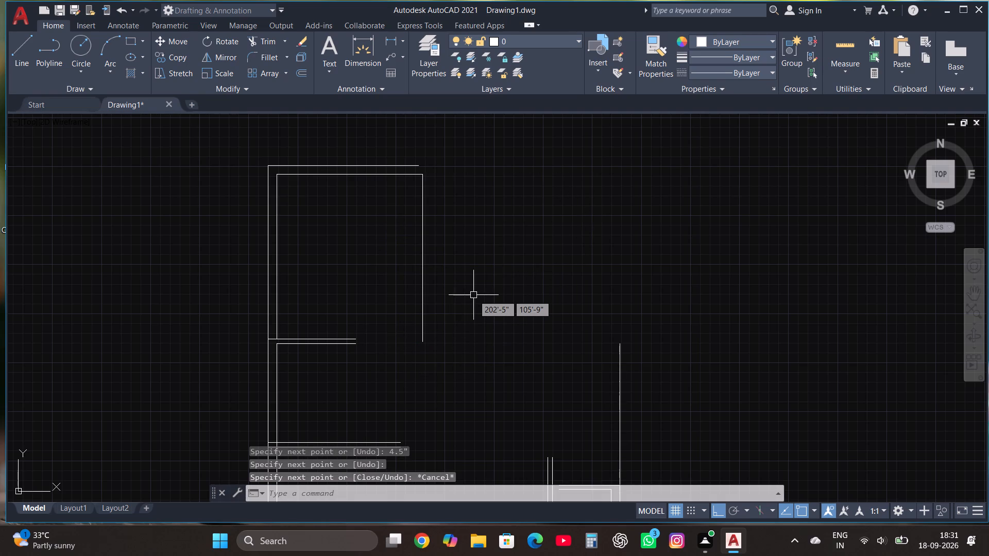
Offset the topmost room's new right vertical line 4.5" to the right, away from the room.
left_click(420, 257)
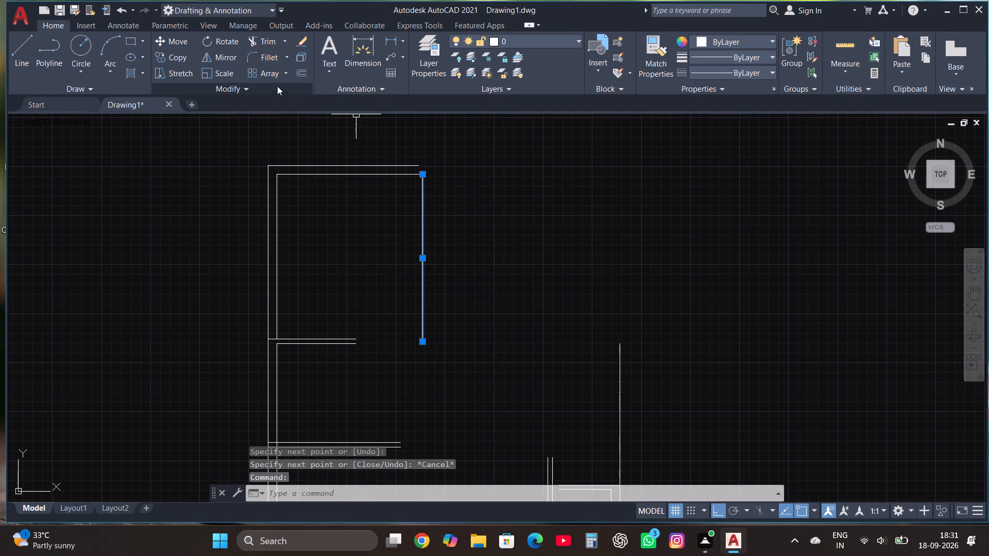
left_click(310, 73)
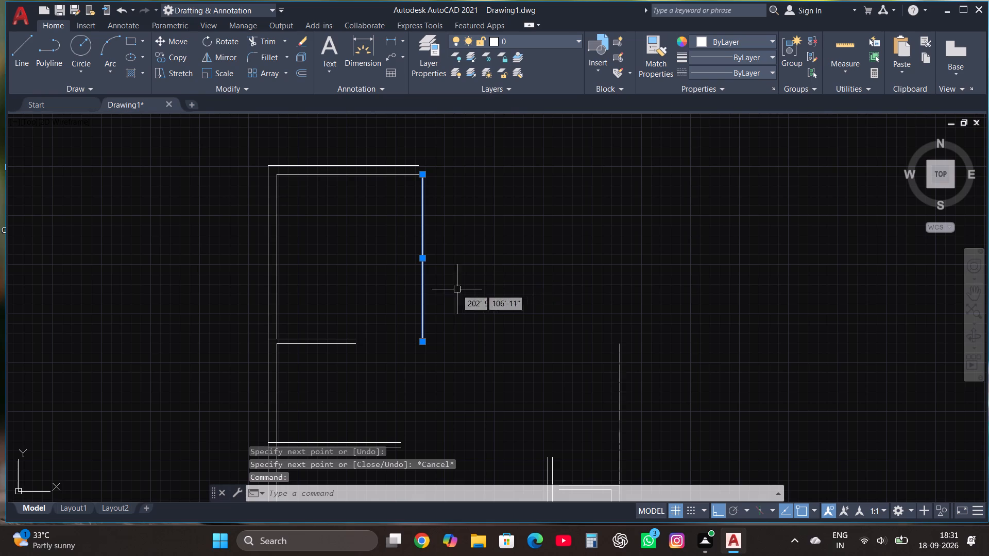
left_click(306, 73)
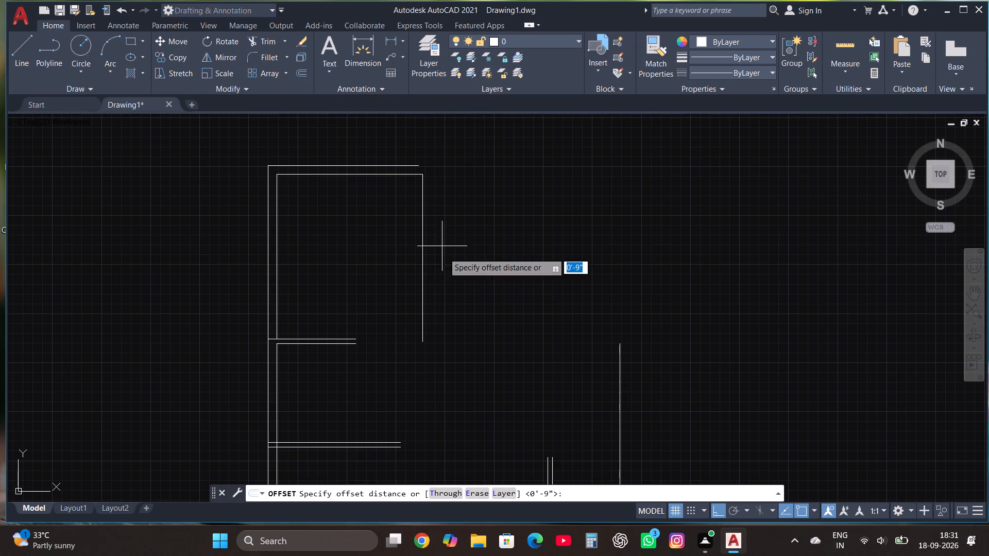
left_click(421, 258)
left_click(434, 253)
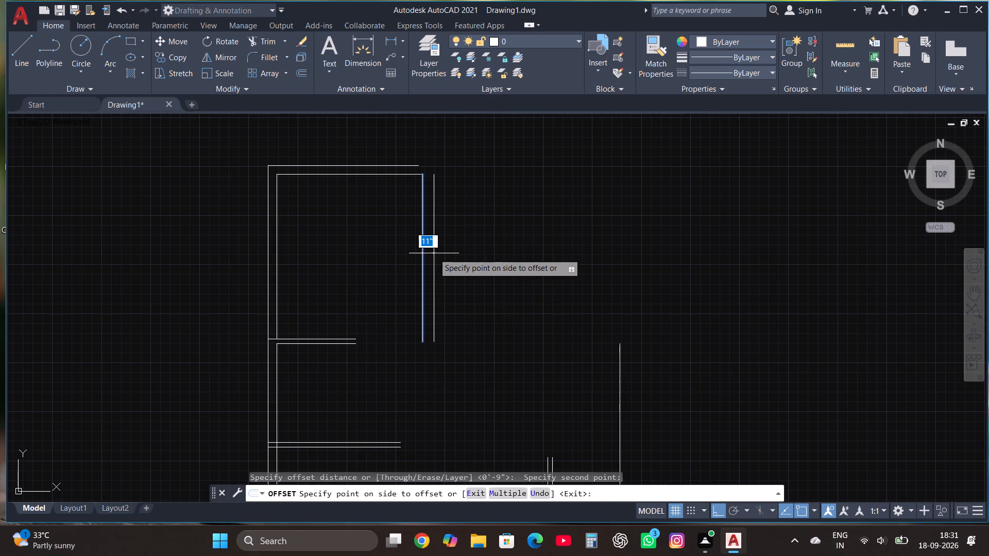
type("4.5\"")
key("Return")
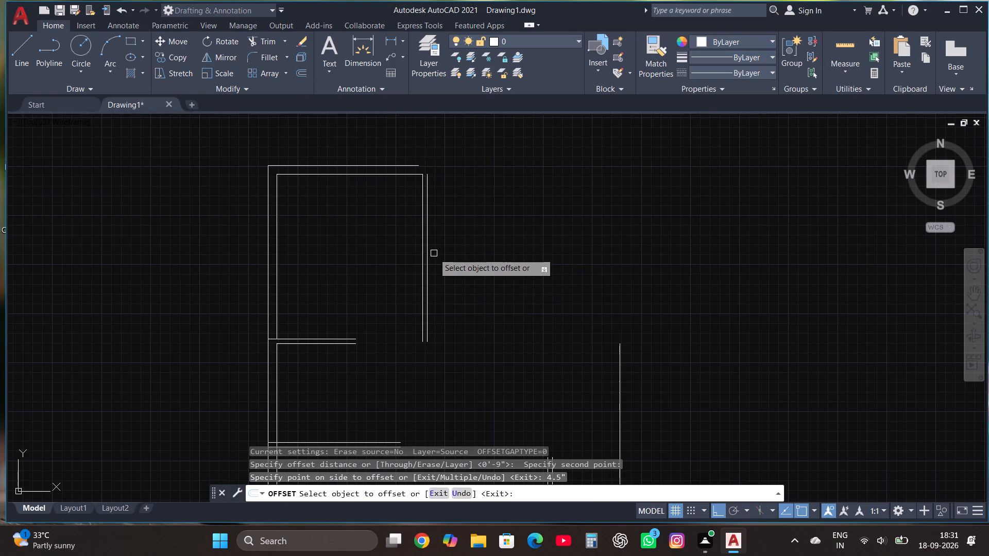
key("Escape")
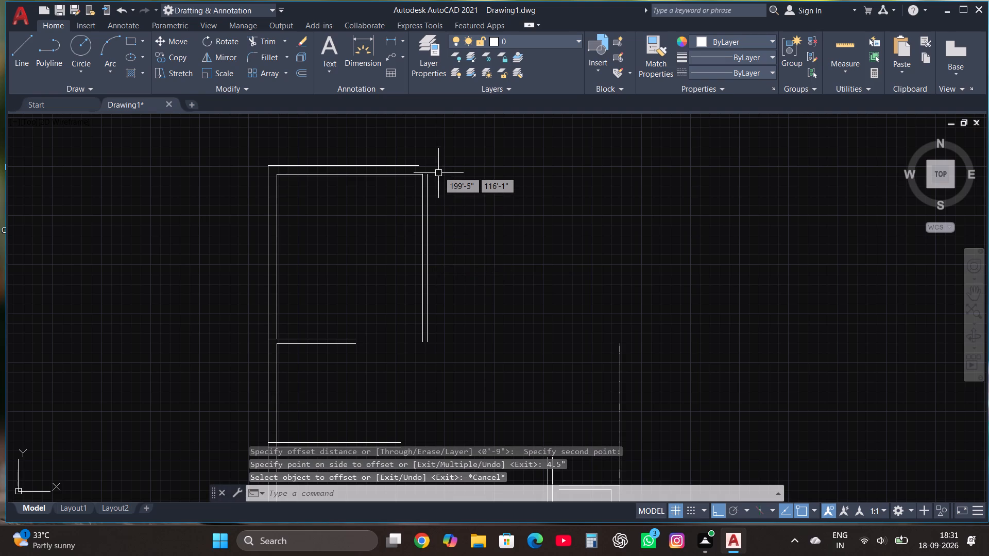
Fillet the outer top line with the offset vertical line to close the topmost room's upper right outer corner.
scroll(437, 170, "up", 3)
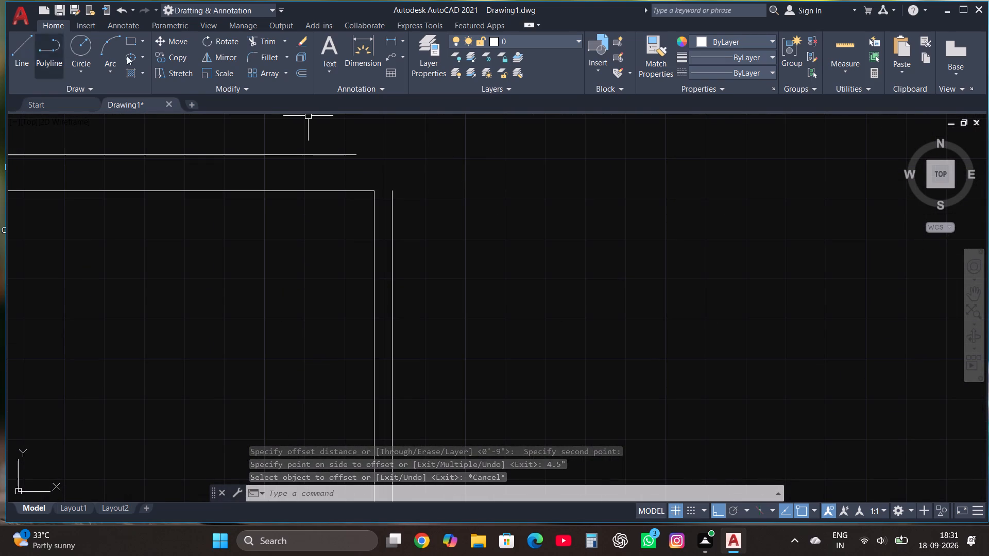
left_click(269, 60)
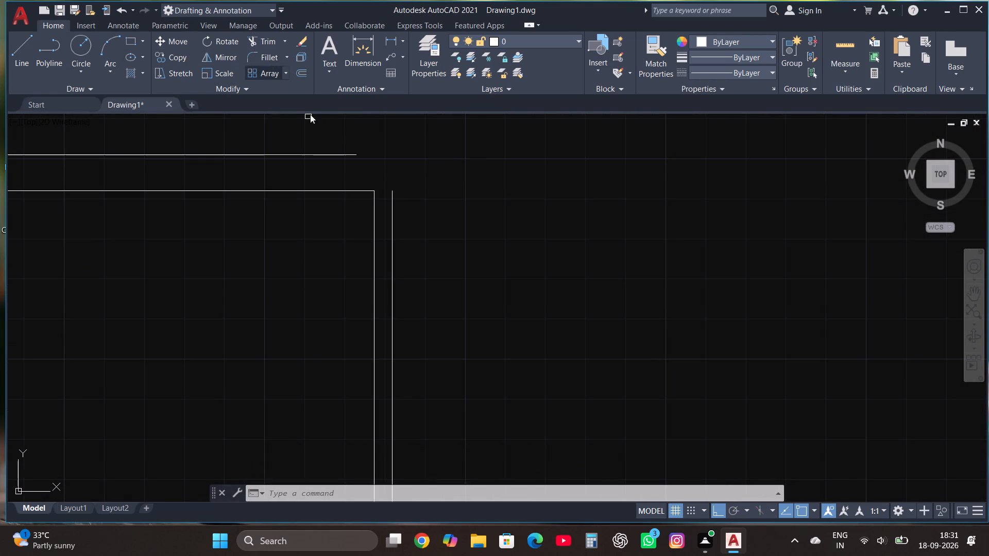
left_click(322, 156)
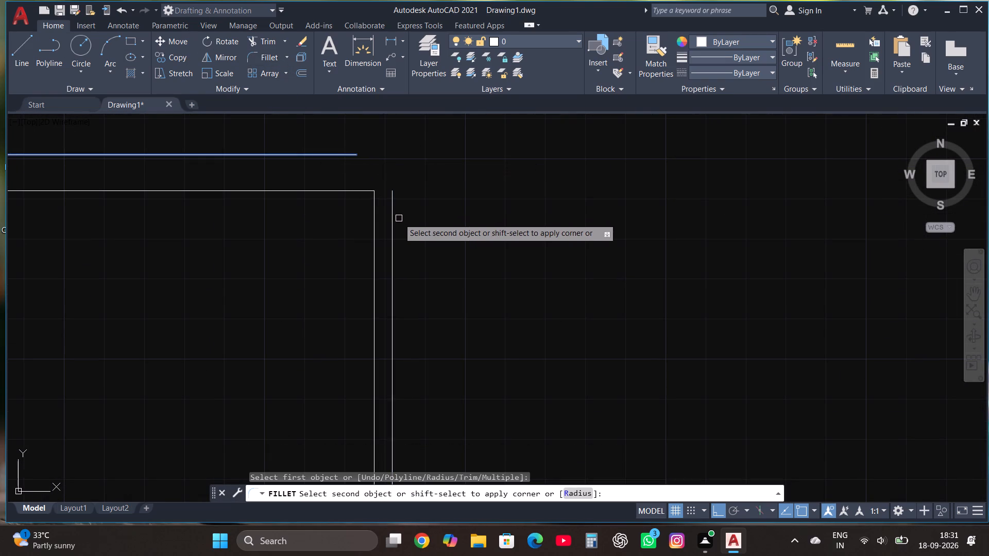
left_click(394, 214)
Draw the adjoining room's outer lines from that corner: 13' right, a further 4.5" right, and about 14'7" straight down.
scroll(467, 282, "down", 3)
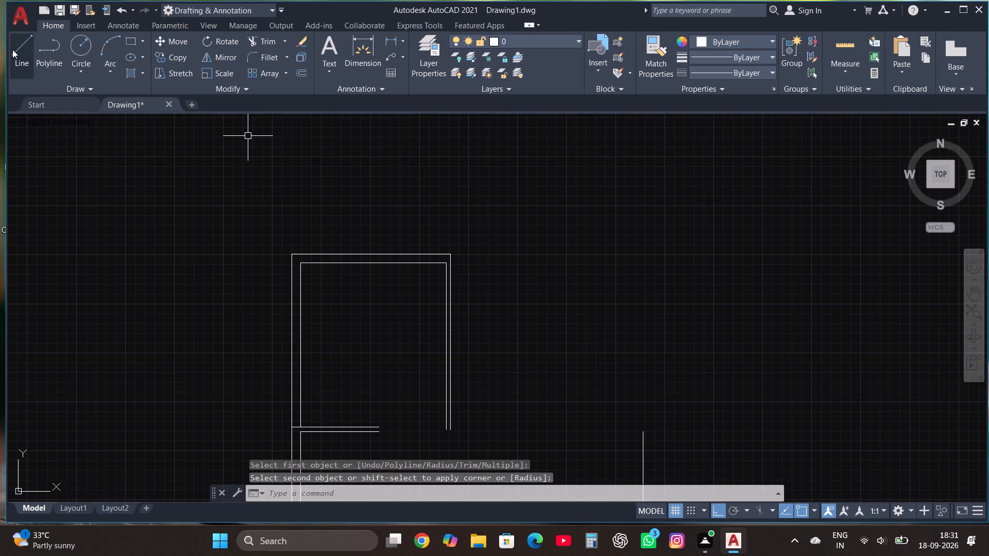
left_click(13, 49)
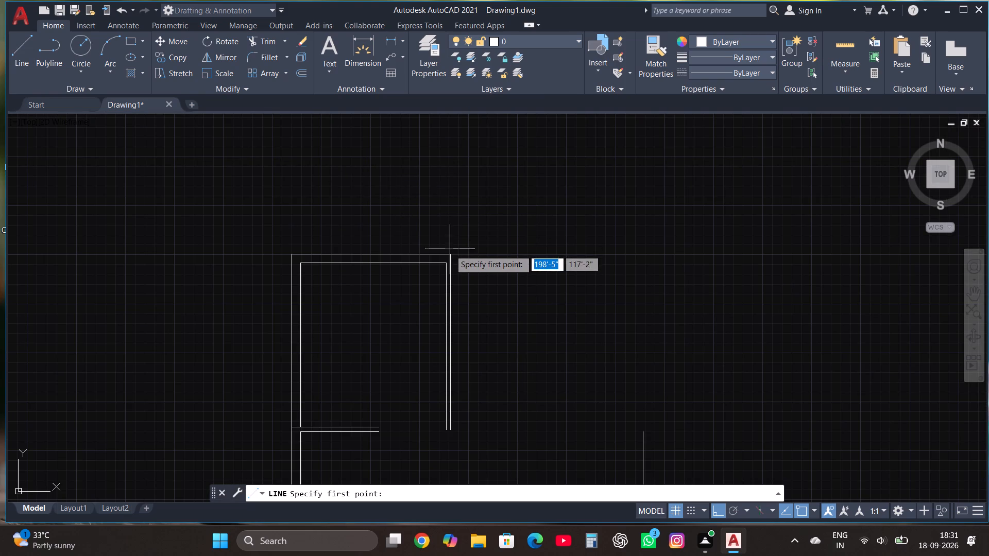
left_click(452, 253)
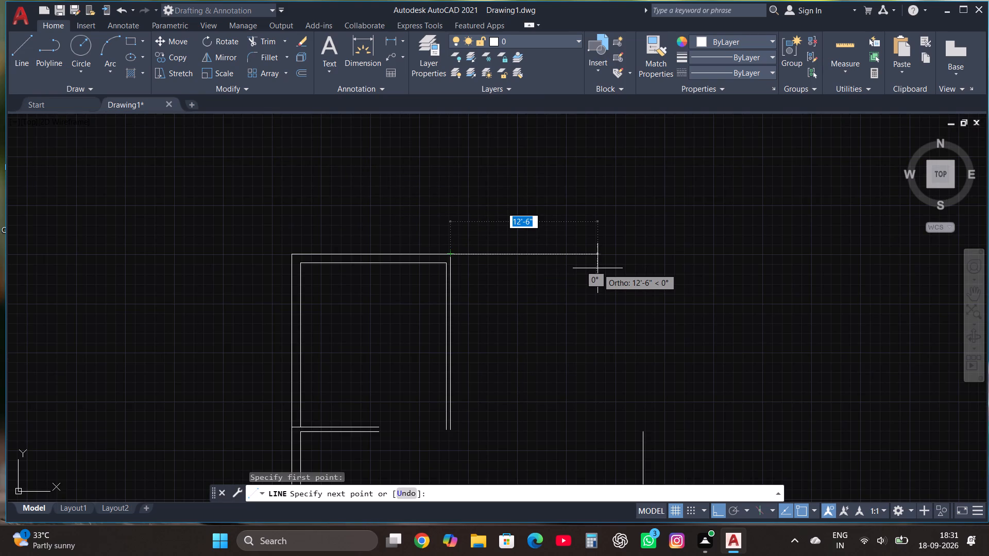
scroll(379, 263, "down", 2)
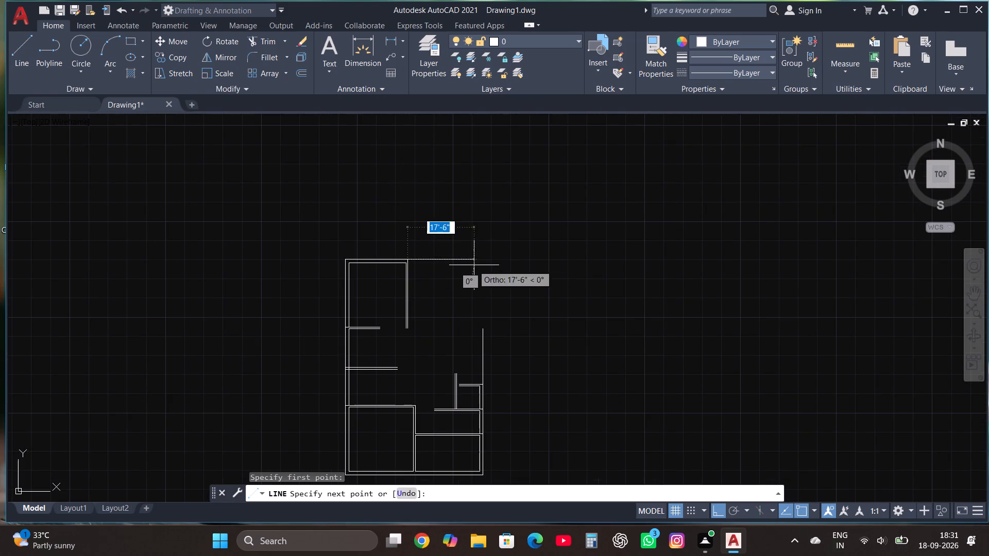
scroll(469, 266, "up", 3)
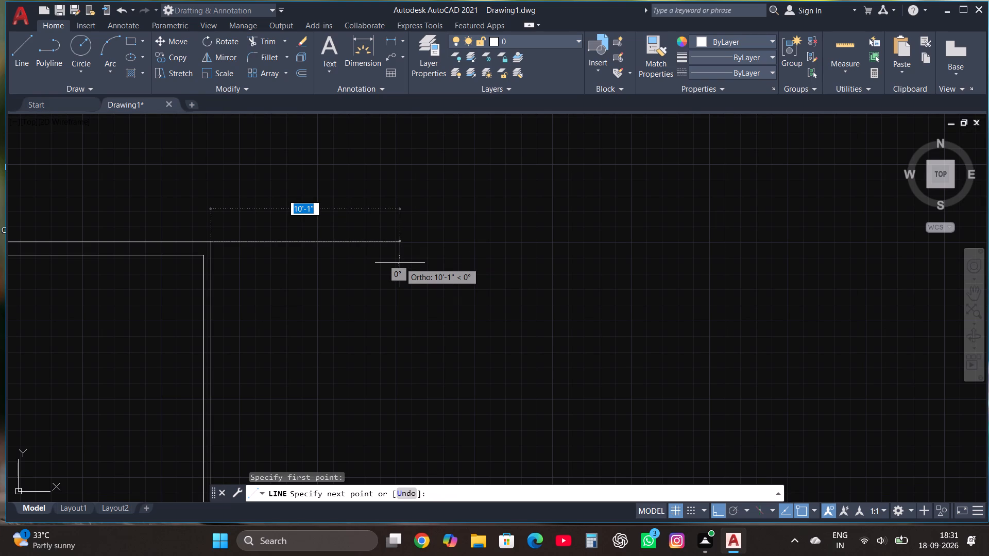
type("13'")
key("Return")
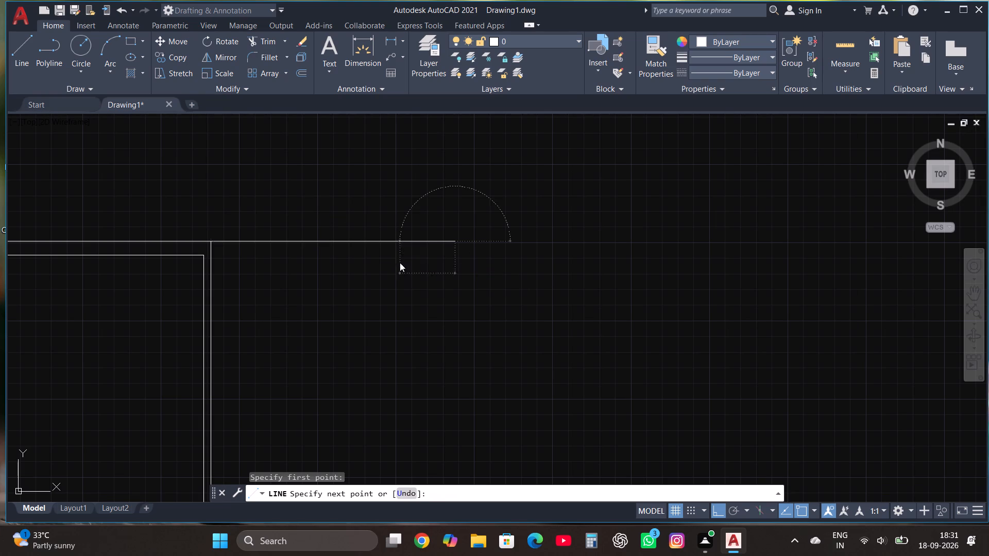
scroll(404, 233, "down", 3)
scroll(410, 300, "up", 1)
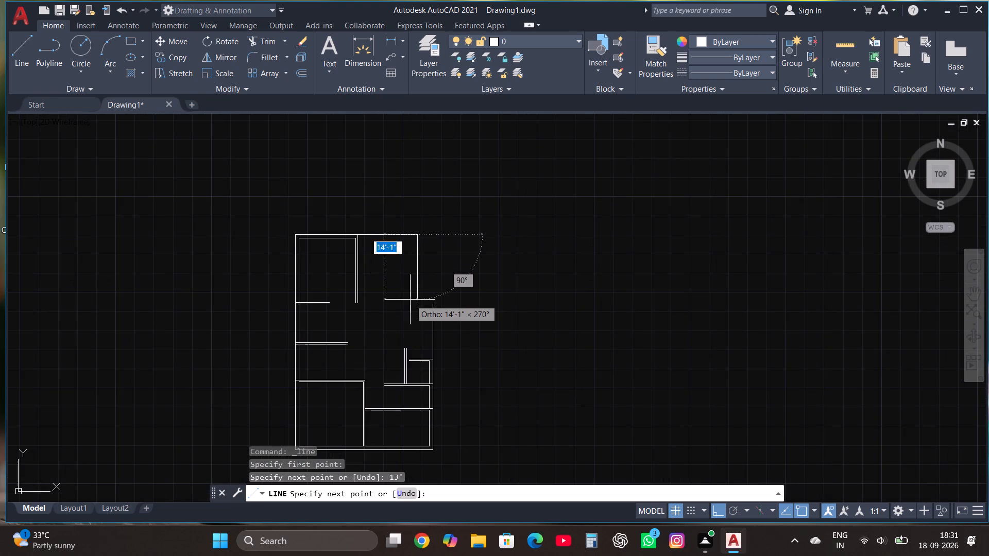
scroll(410, 300, "up", 1)
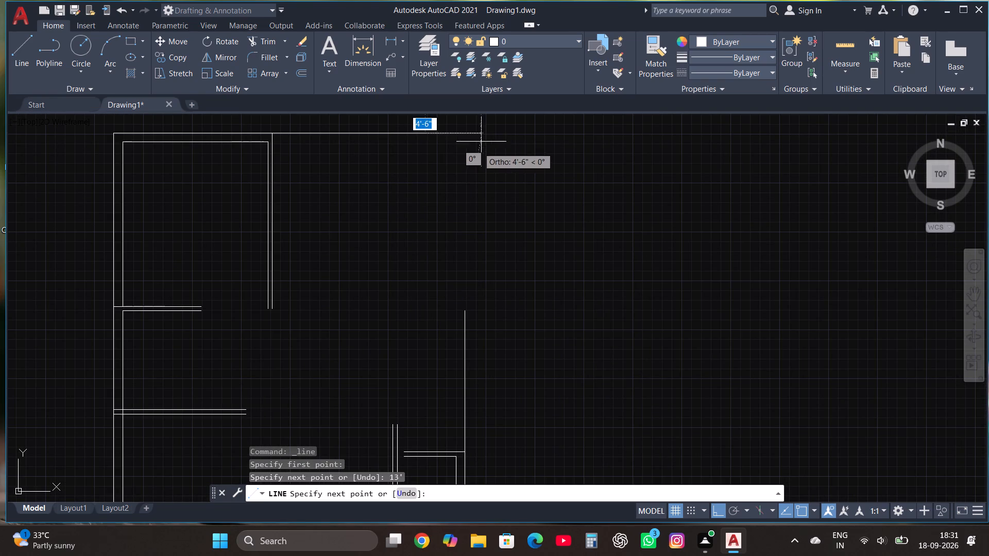
type("4.5\"")
key("Return")
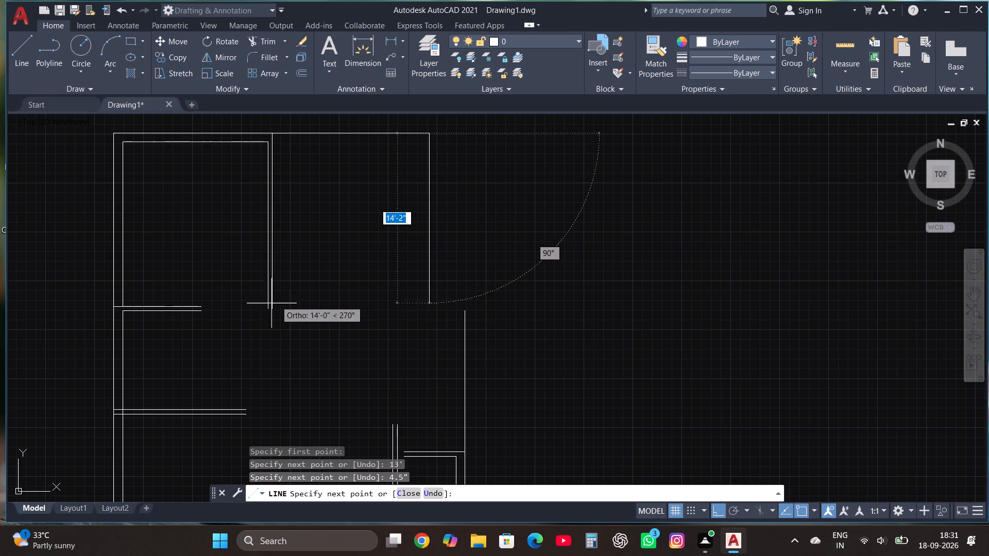
left_click(419, 305)
key("Escape")
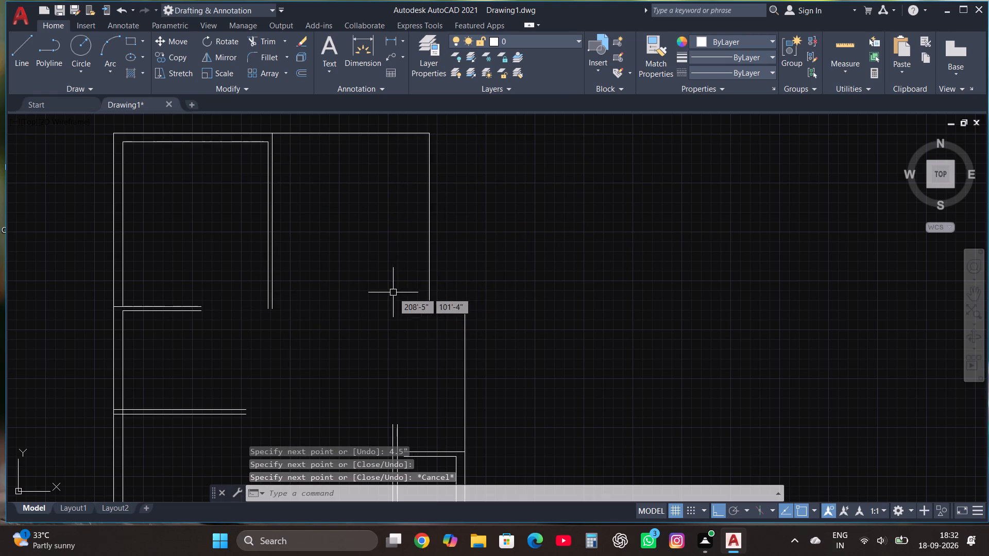
Offset the adjoining room's 13' top line 9" downward, to the inside.
left_click(359, 136)
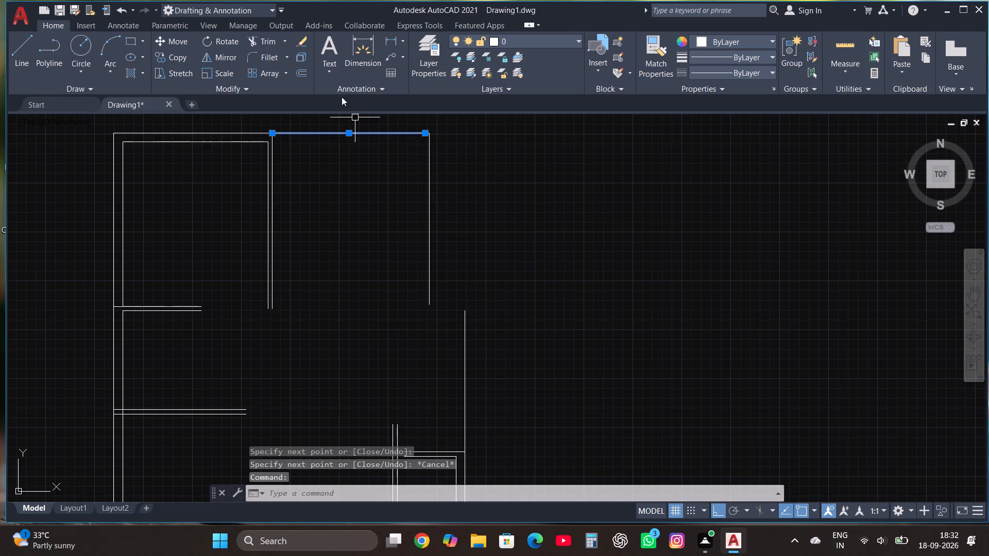
left_click(299, 73)
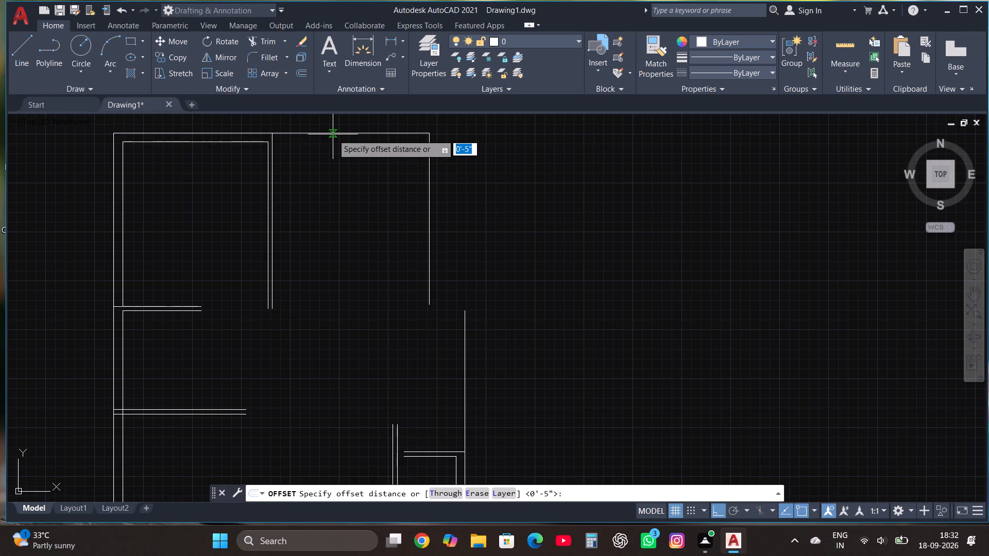
left_click(333, 134)
left_click(332, 157)
type("69\"")
key("Return")
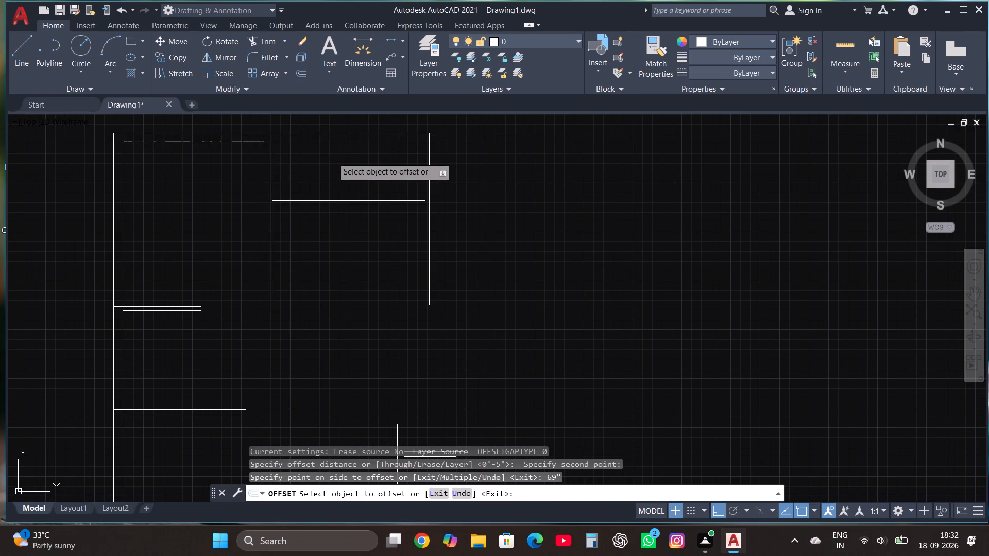
key("ctrl+z")
left_click(346, 133)
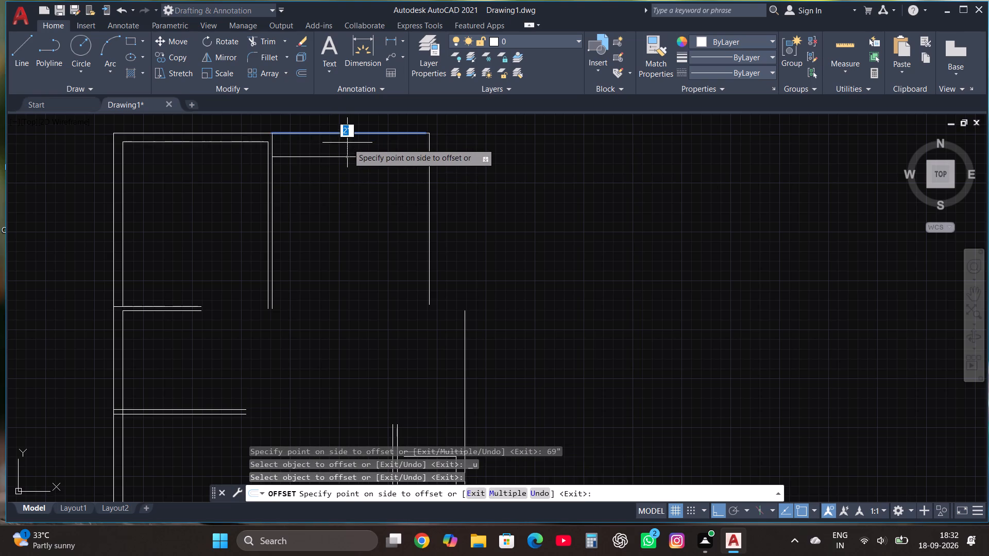
type("9\"")
key("Return")
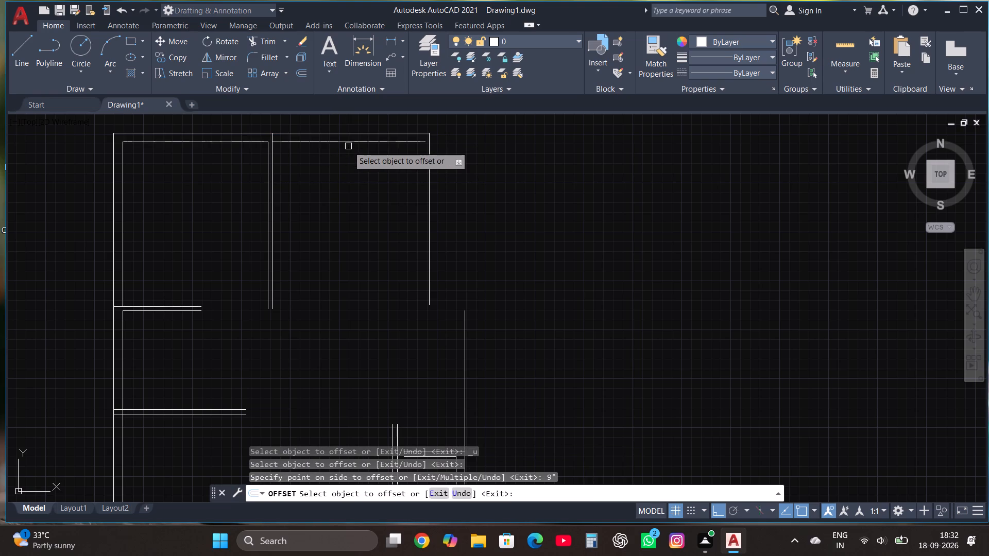
Offset the adjoining room's right vertical line 4.5" to the left, to the inside.
left_click(428, 181)
type("4.")
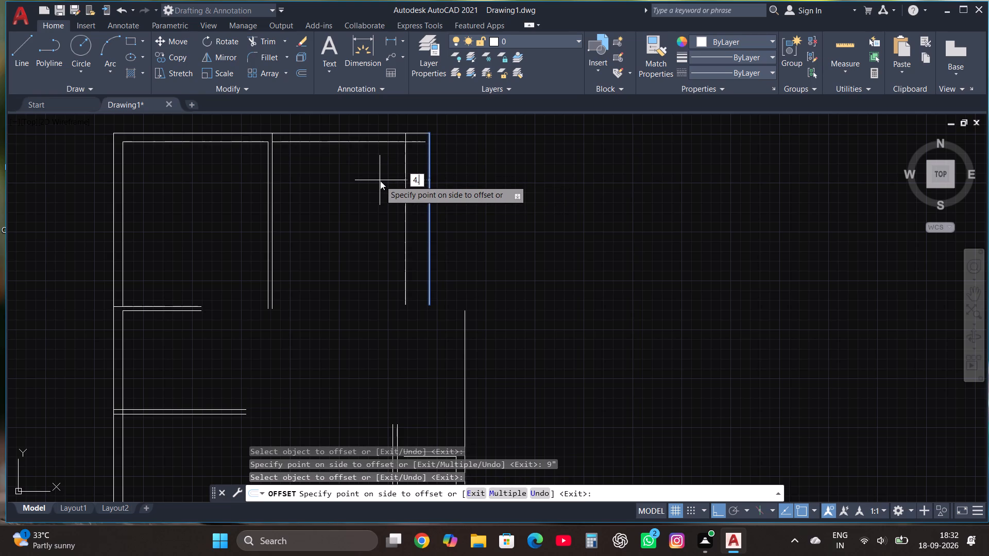
type("5\"")
key("Return")
key("Escape")
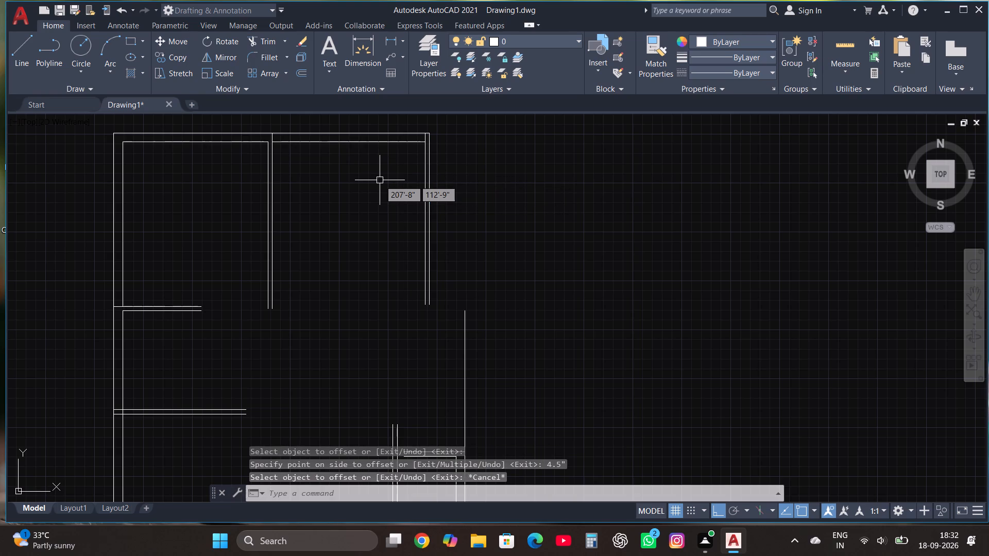
Trim the vertical line pieces crossing the 9" top wall at the room partition and at the right wall's inner line.
scroll(419, 224, "down", 2)
scroll(434, 183, "up", 2)
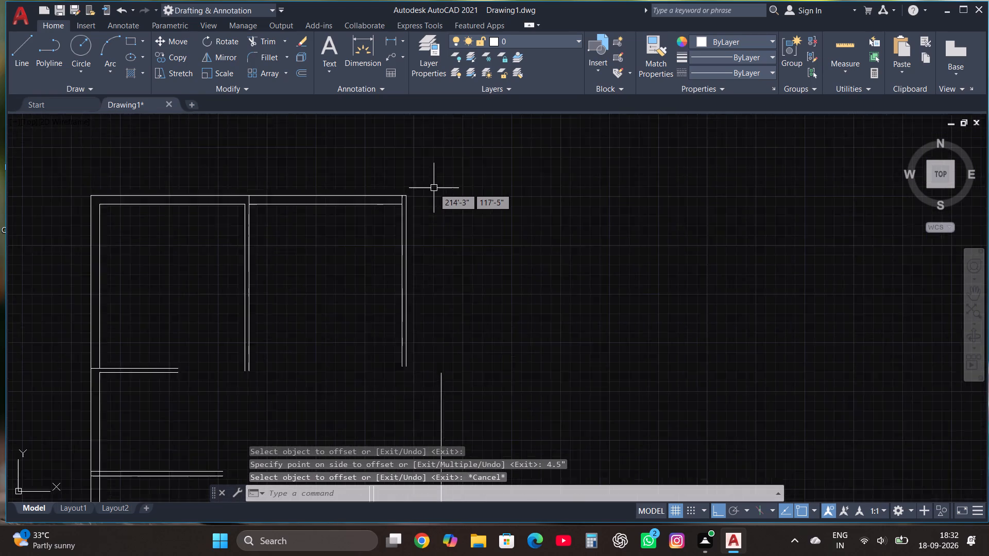
scroll(434, 188, "up", 1)
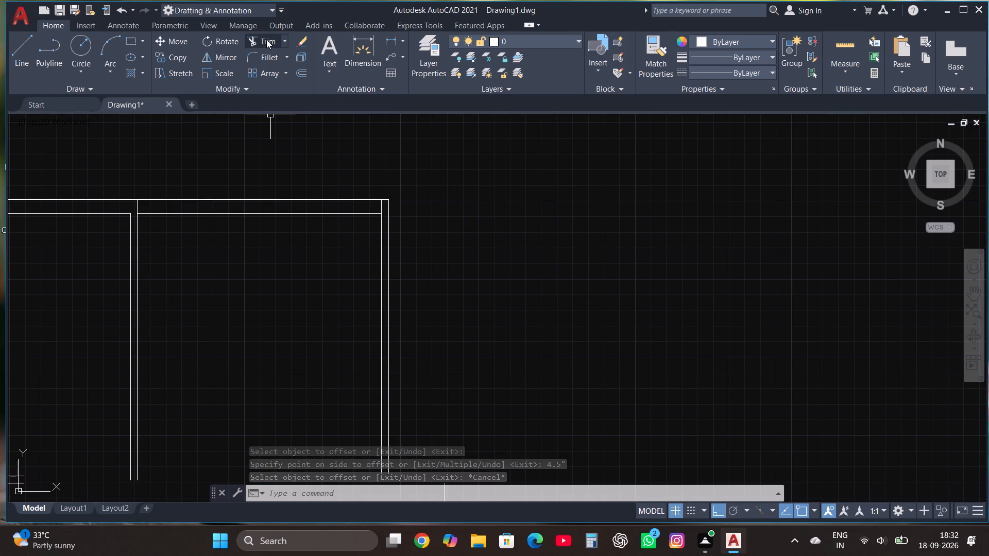
left_click(266, 40)
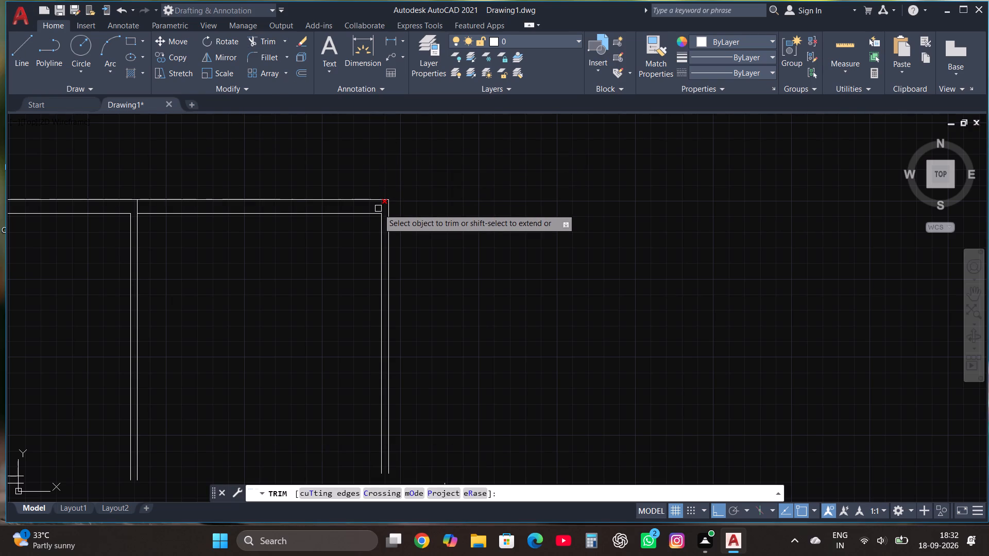
left_click(378, 208)
left_click(133, 208)
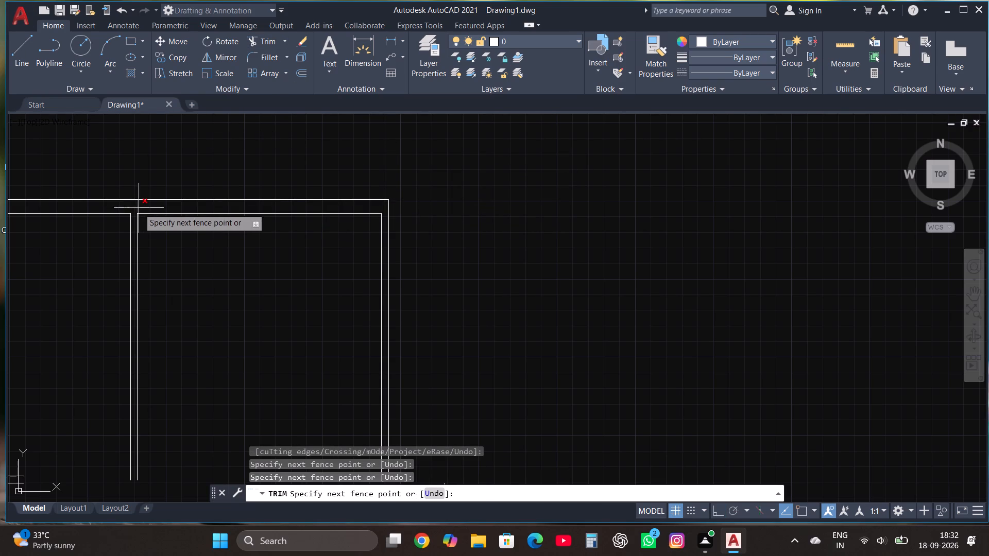
left_click(139, 208)
scroll(234, 176, "down", 1)
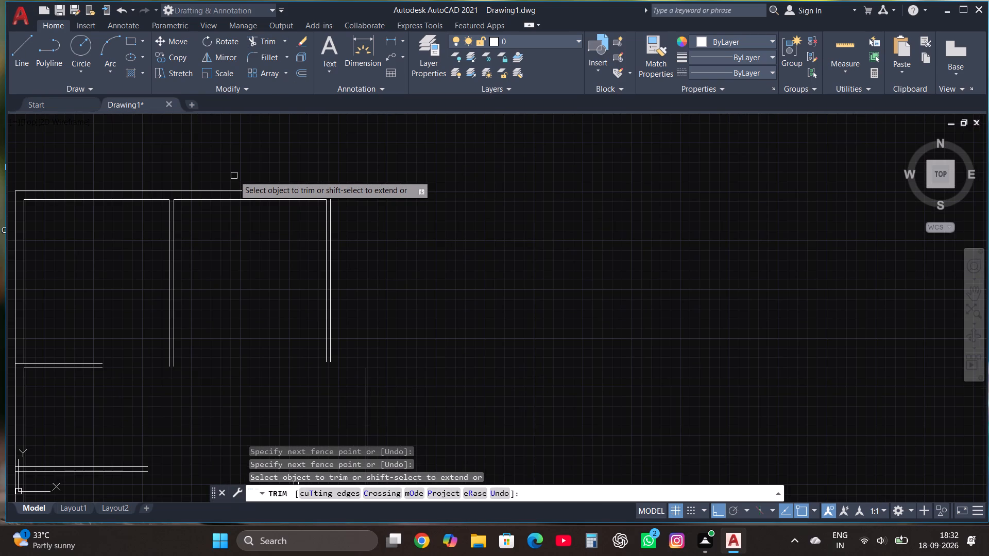
Draw lines from the second room's outer top-right corner: 5'2" right, a further 9" right, and 9'4" straight down.
key("Escape")
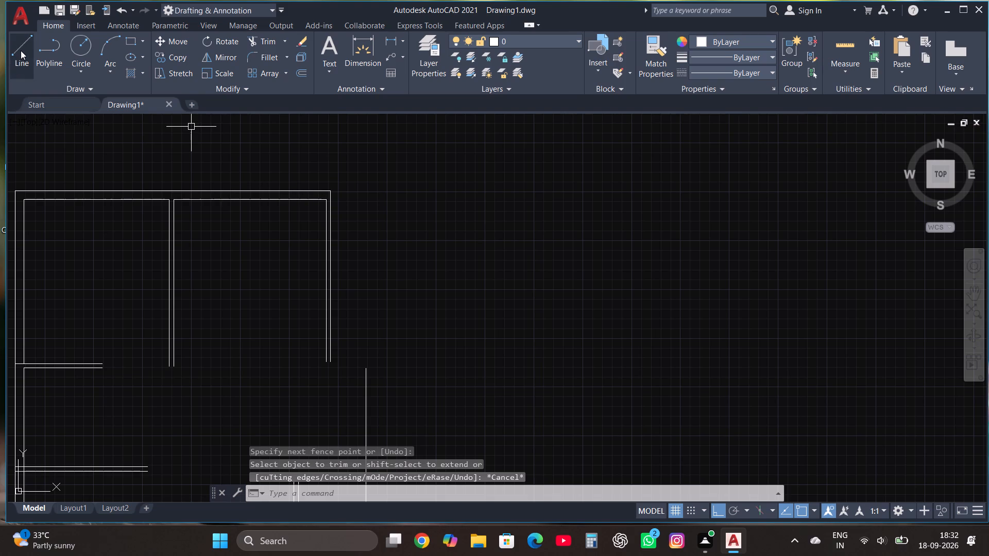
left_click(21, 50)
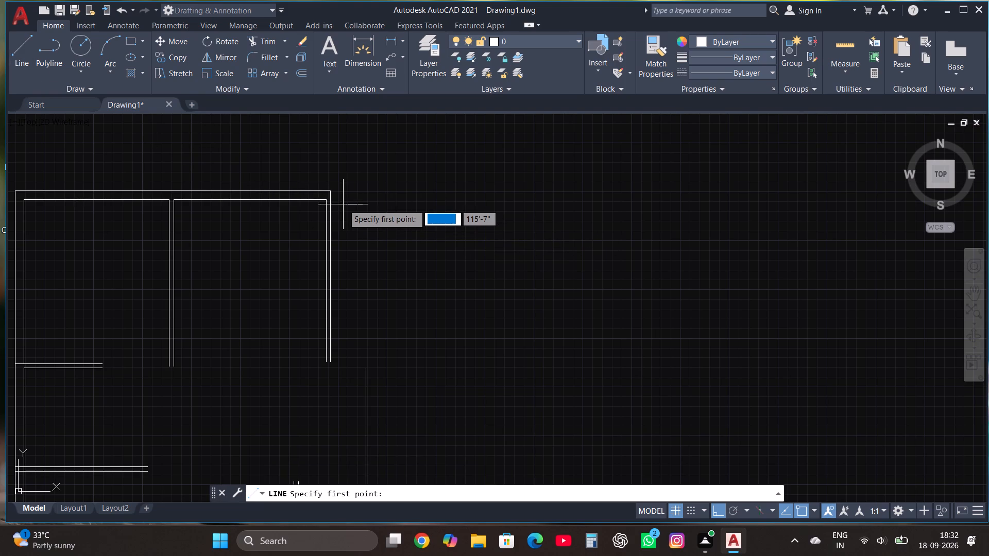
scroll(343, 204, "up", 3)
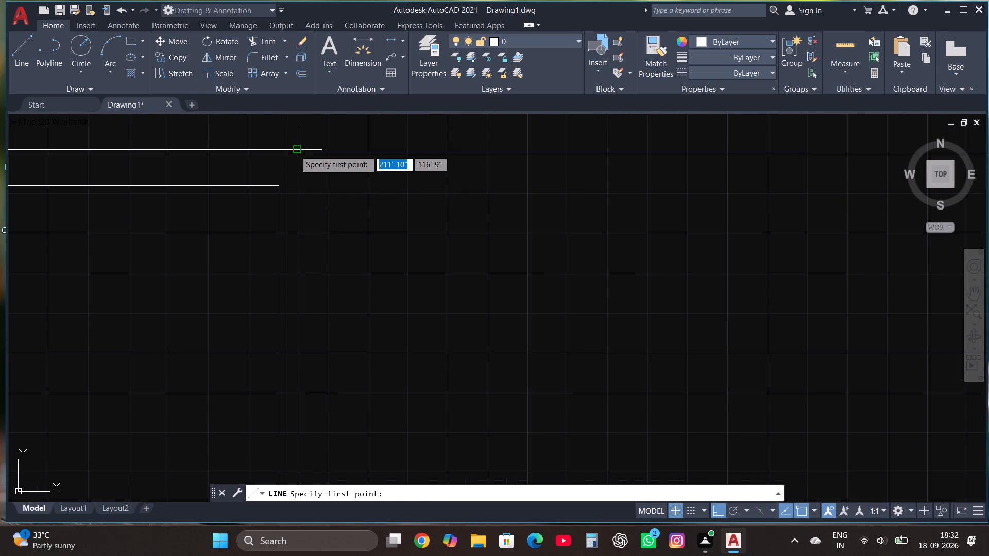
left_click(295, 150)
type("5'")
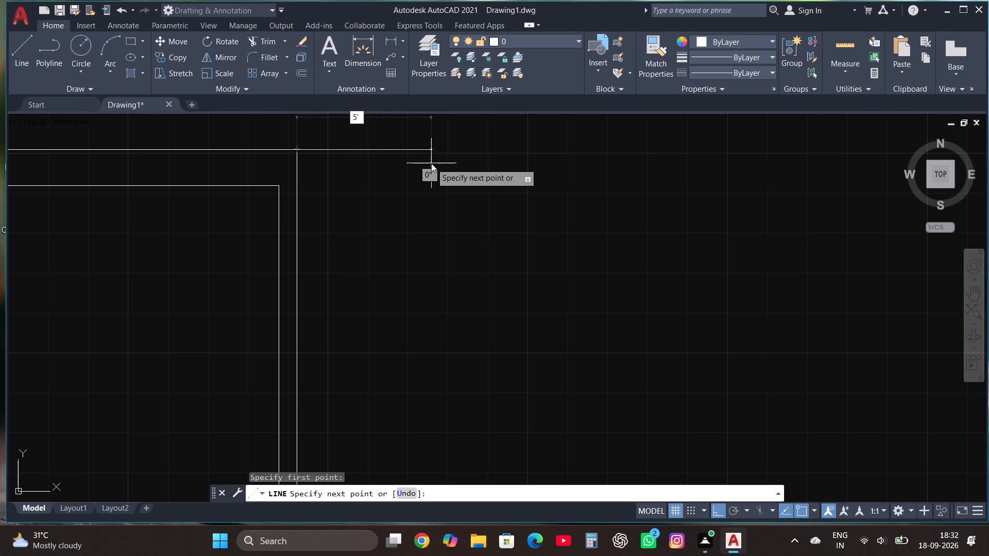
type("2\"")
key("Return")
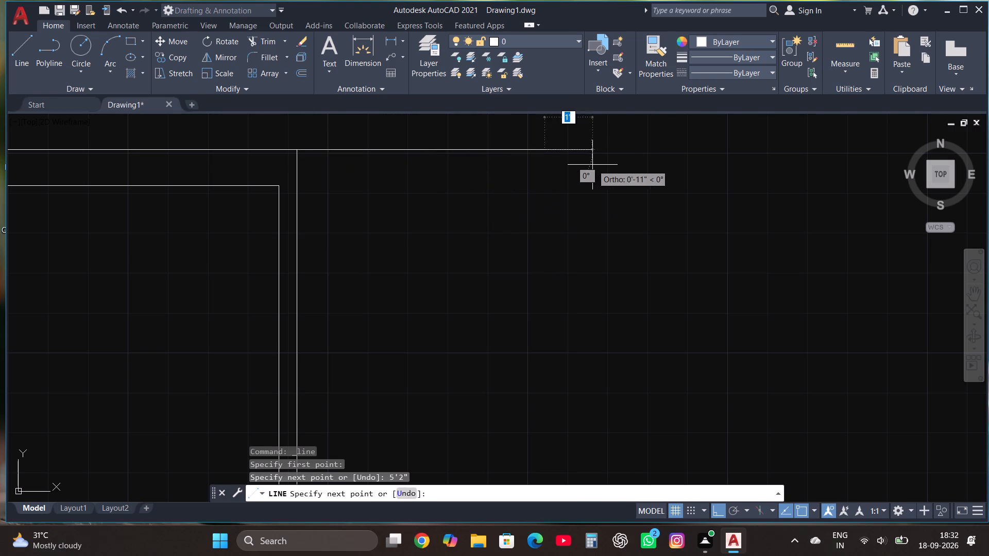
type("9\"")
key("Return")
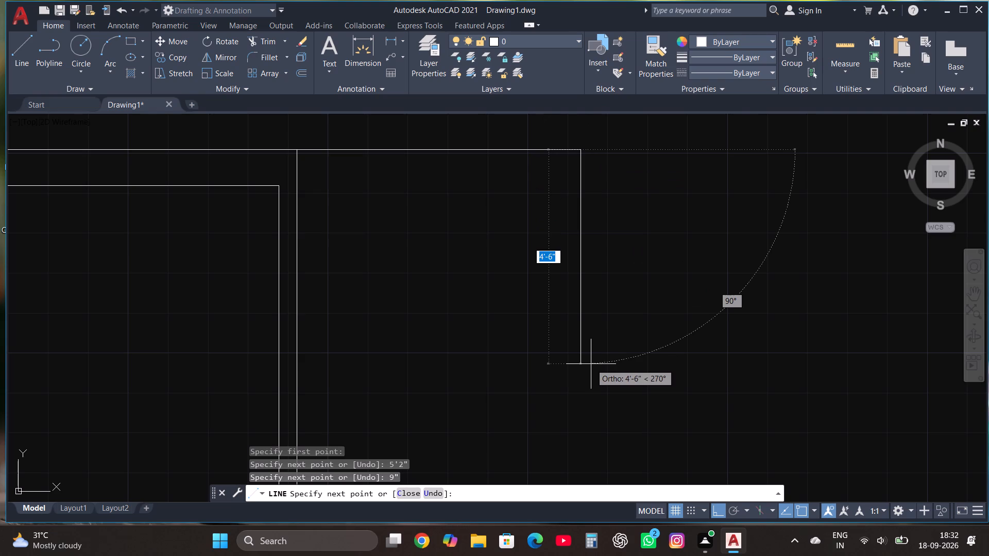
type("9'")
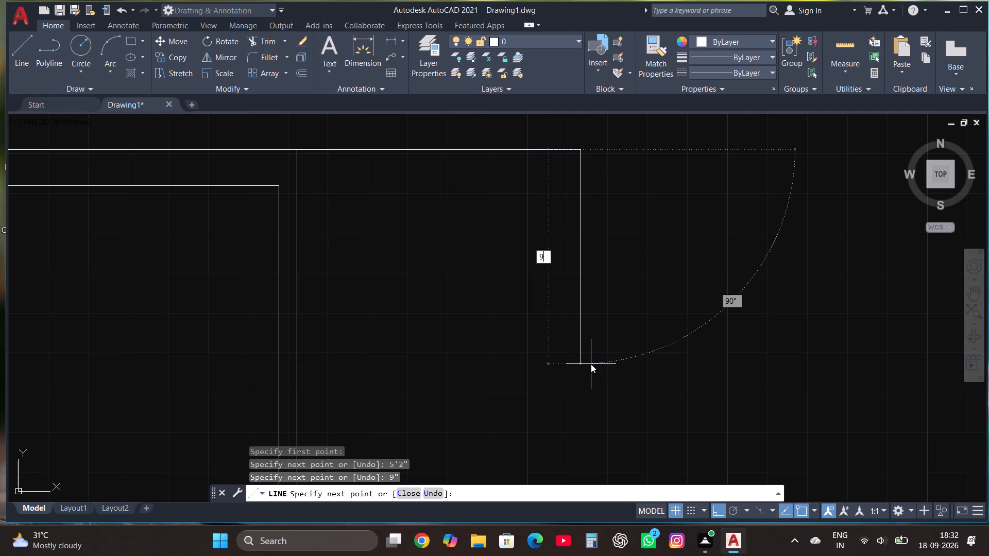
type("4\"")
key("Return")
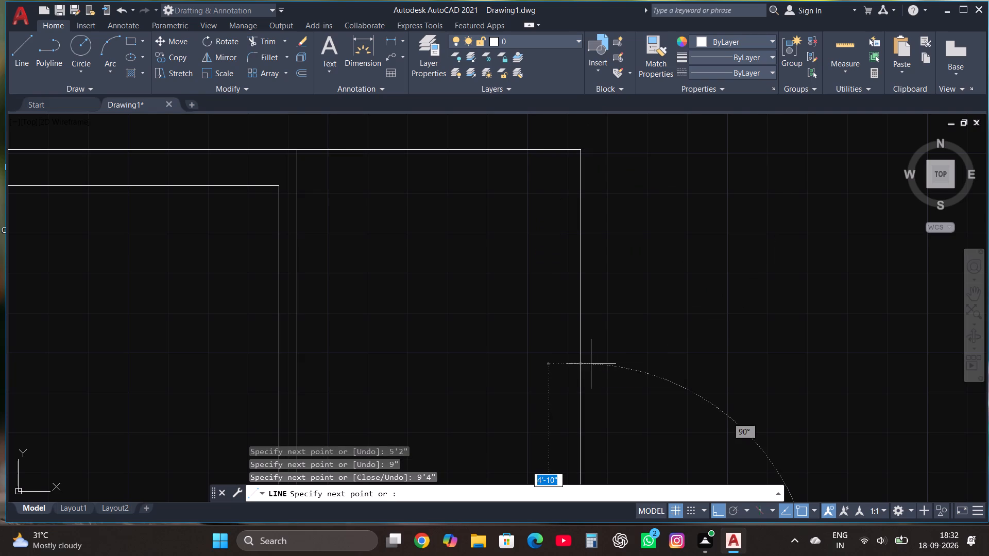
scroll(576, 298, "down", 3)
key("Escape")
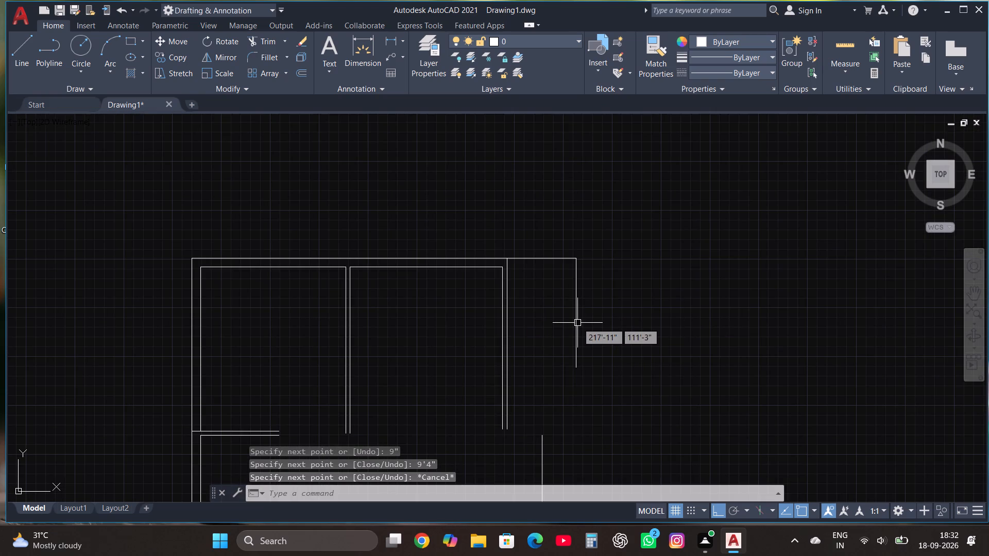
Offset the new 5'2" top line 9" downward and the new 9'4" vertical line 9" to the left, both to the inside.
scroll(574, 275, "up", 2)
left_click(540, 229)
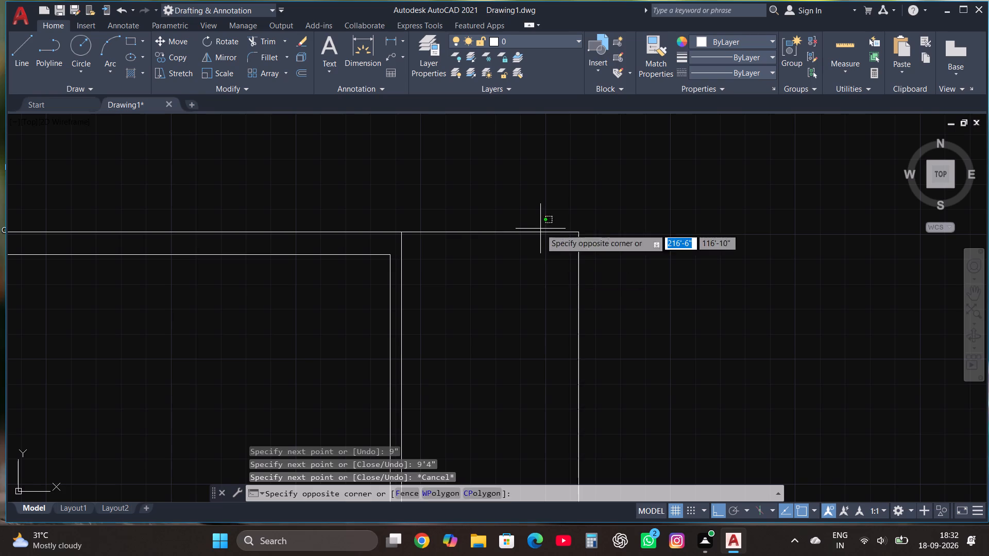
left_click(493, 258)
left_click(312, 78)
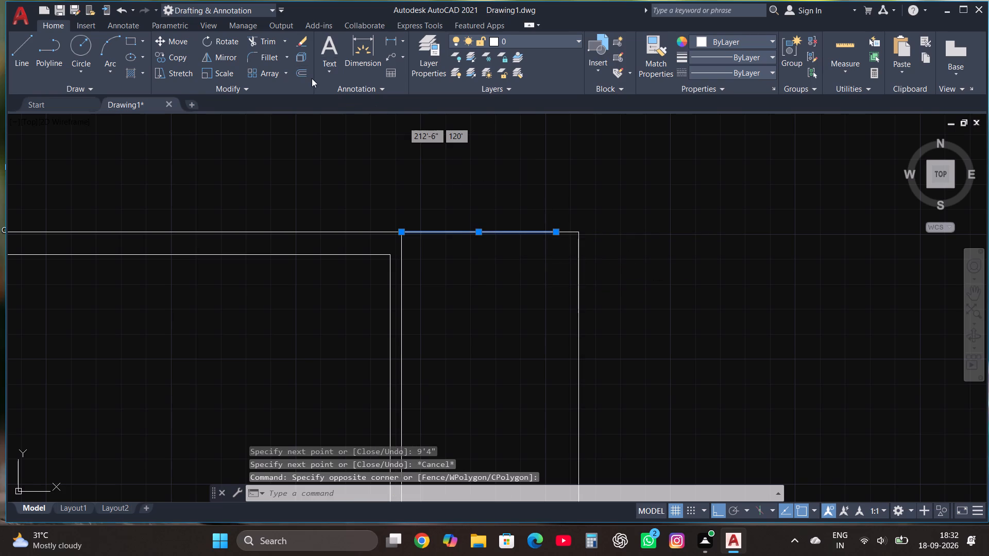
left_click(299, 71)
left_click(512, 233)
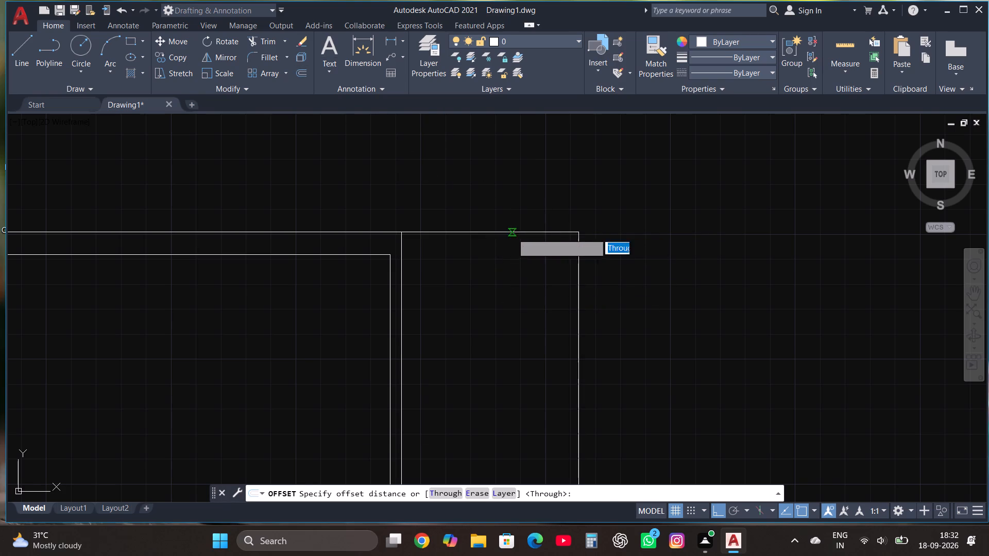
type("9\"")
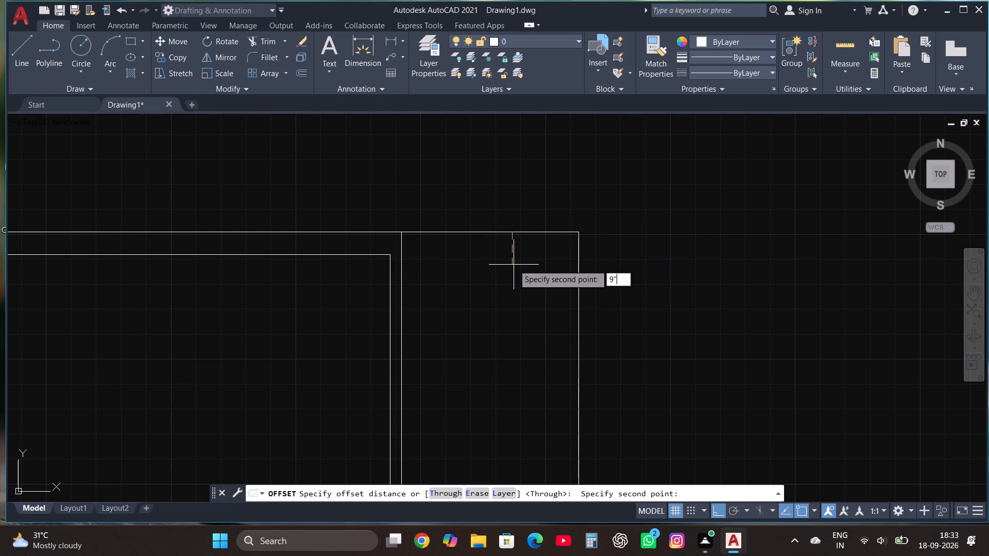
key("Return")
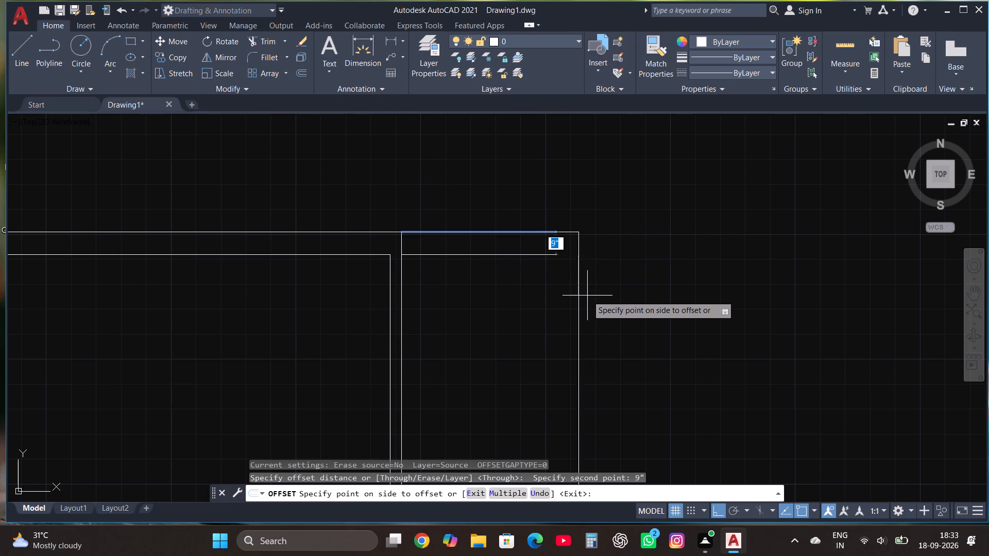
left_click(569, 289)
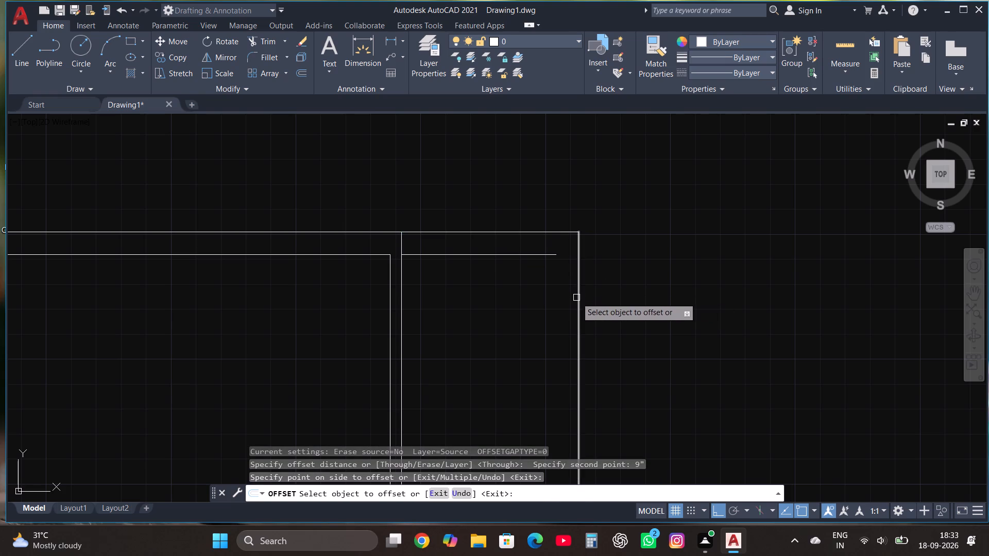
left_click(576, 298)
left_click(520, 294)
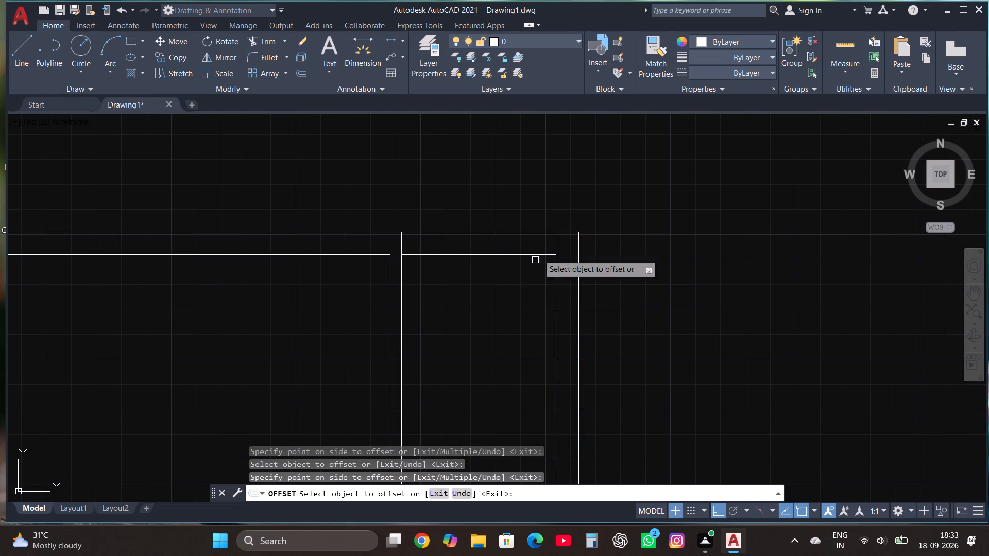
scroll(570, 196, "down", 2)
key("Escape")
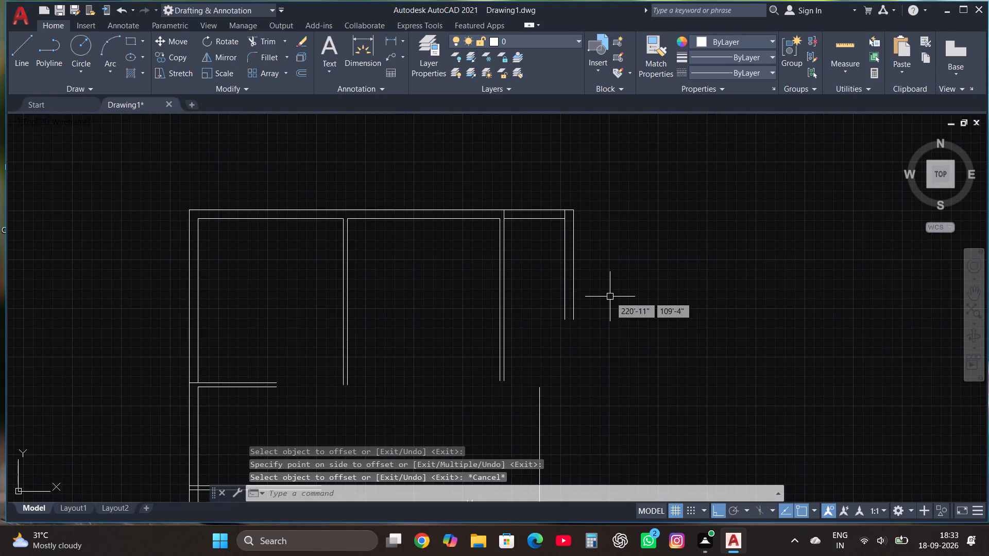
Check the inner width of the bottom-left room along its bottom wall with the Dimension tool, without placing a dimension.
scroll(499, 250, "down", 1)
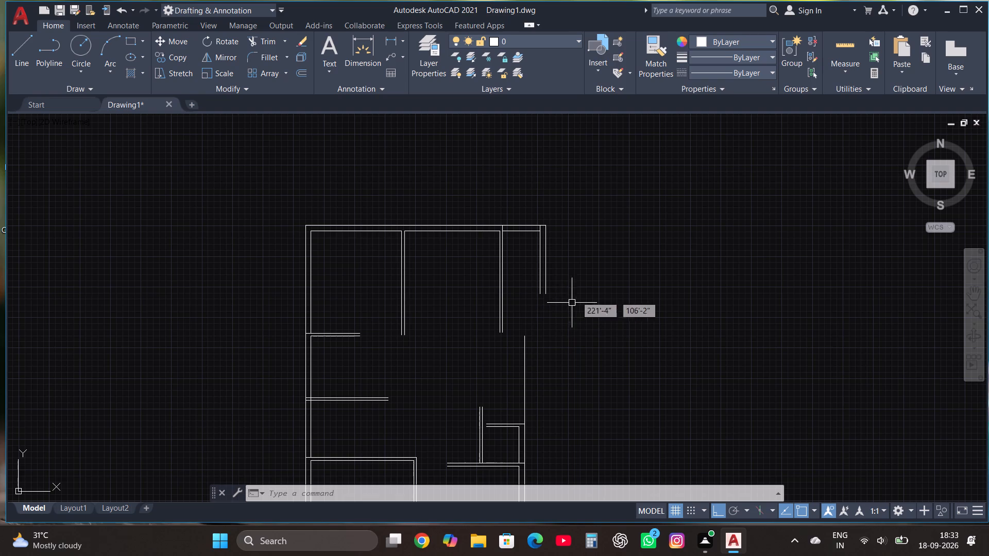
scroll(599, 277, "down", 1)
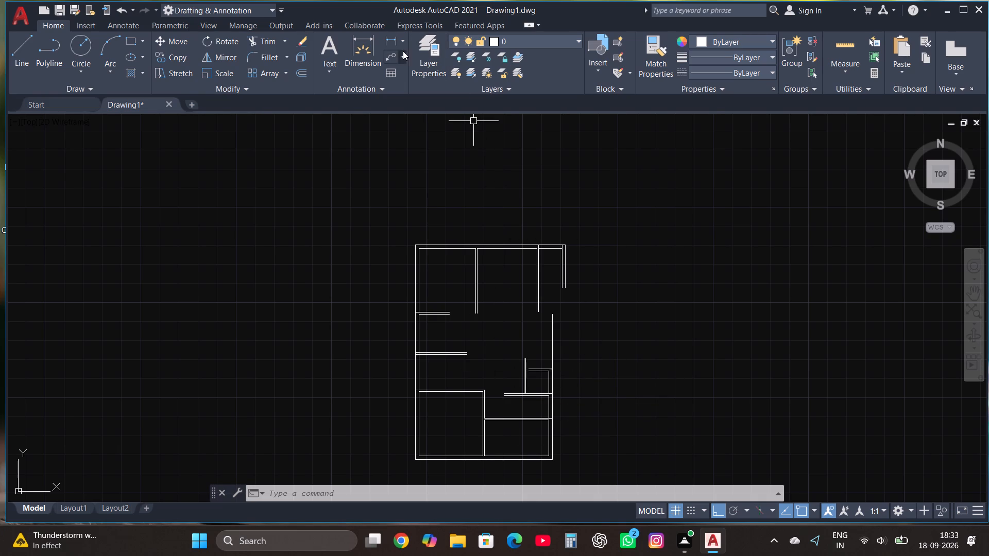
left_click(361, 51)
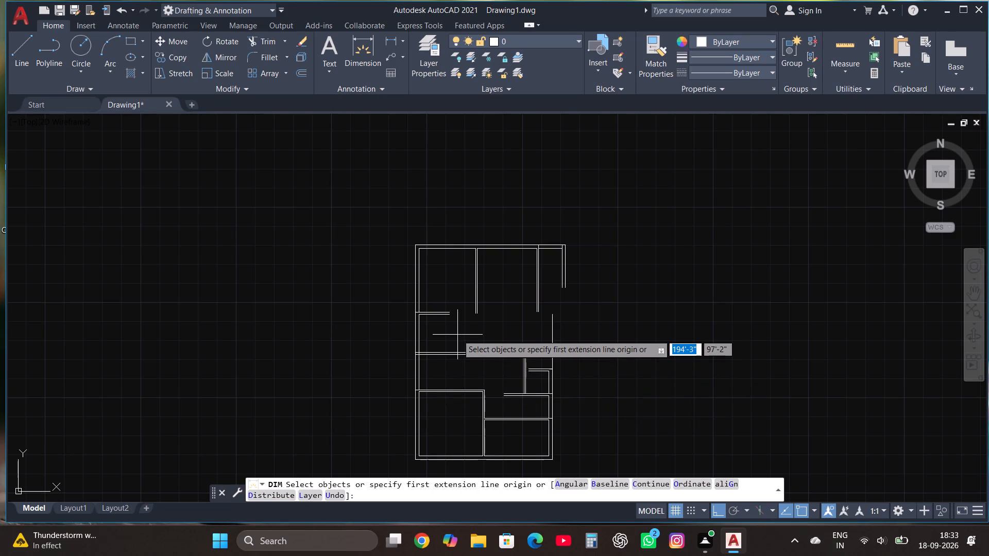
scroll(492, 276, "down", 1)
scroll(419, 394, "up", 3)
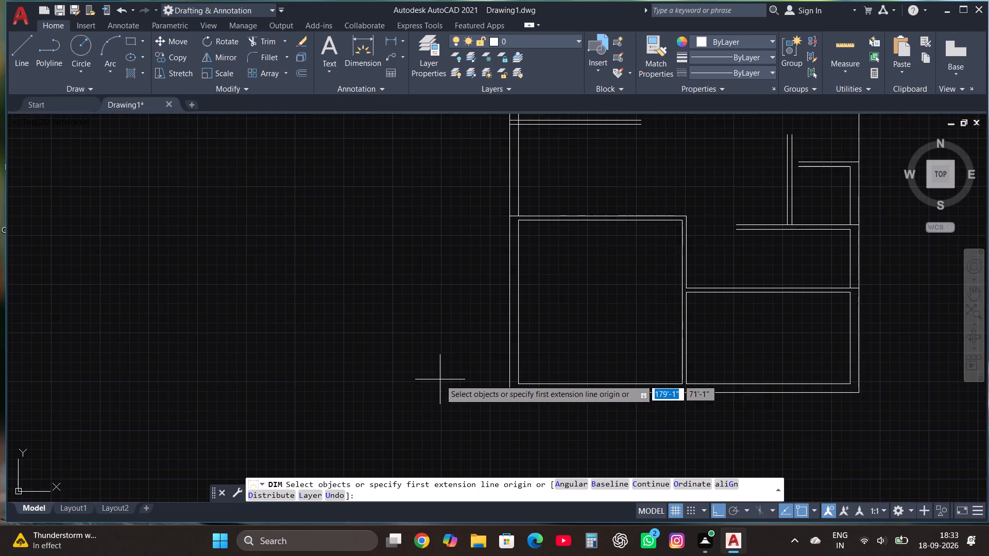
scroll(712, 397, "up", 2)
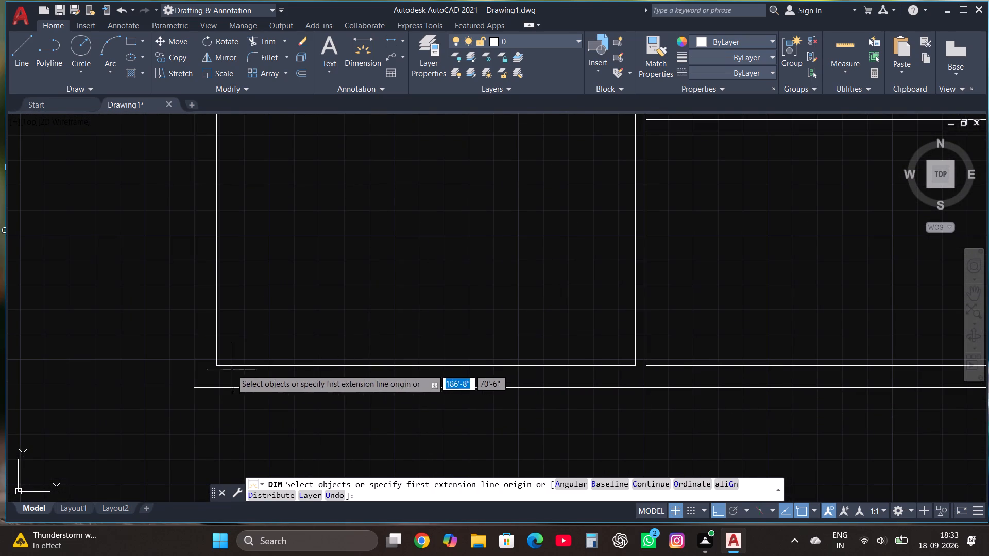
left_click(216, 366)
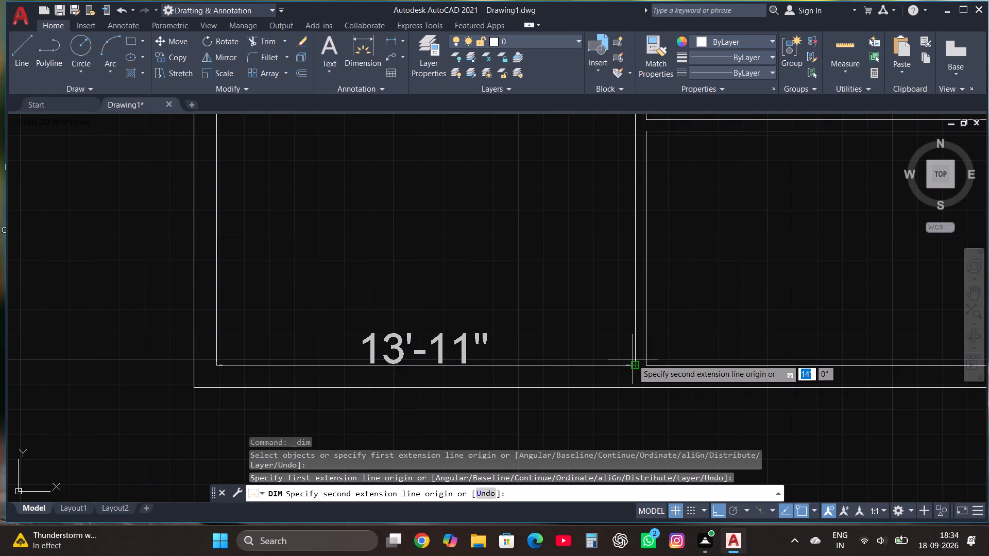
key("Escape")
Check the inner width of the bottom-right room along its bottom wall with the Dimension tool, without placing a dimension.
left_click(362, 40)
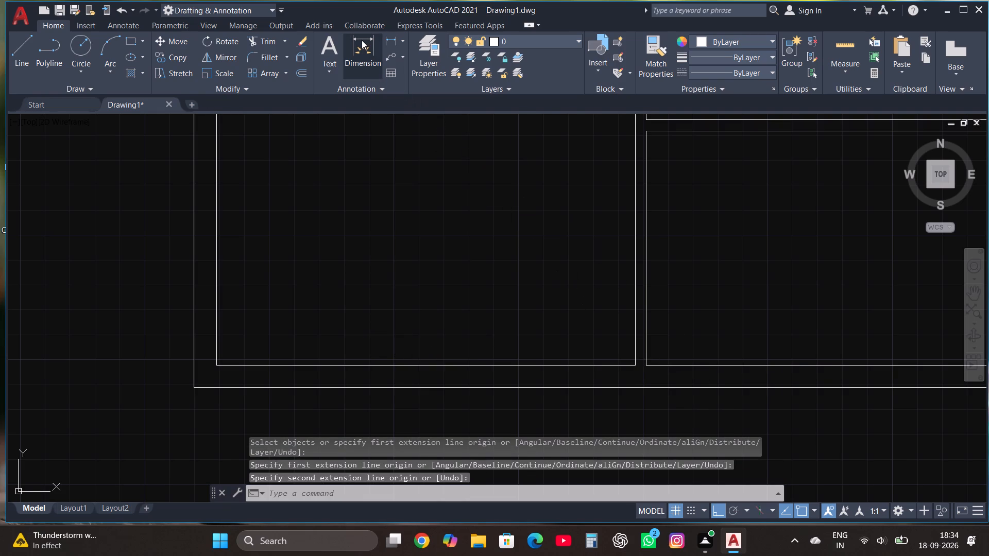
scroll(315, 223, "down", 1)
scroll(601, 309, "up", 1)
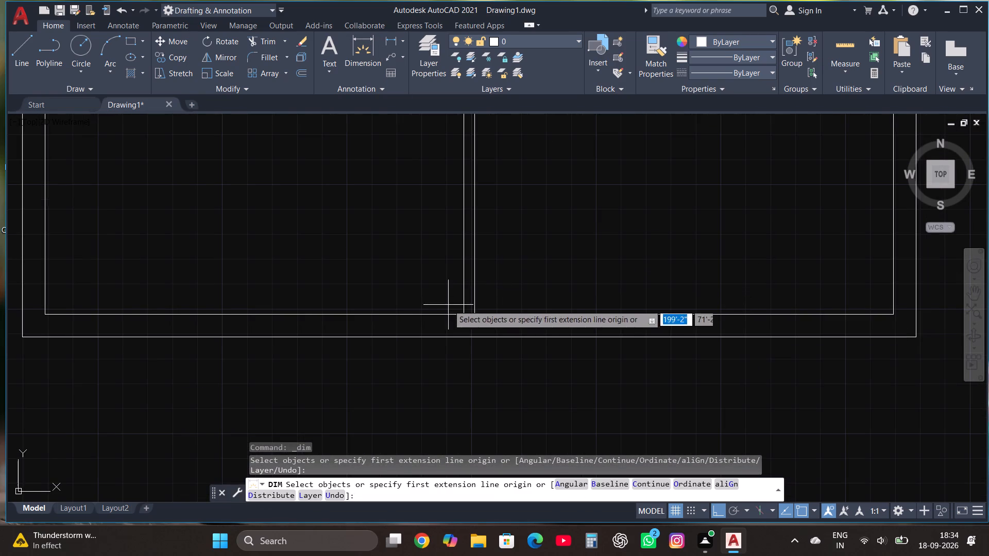
left_click(473, 312)
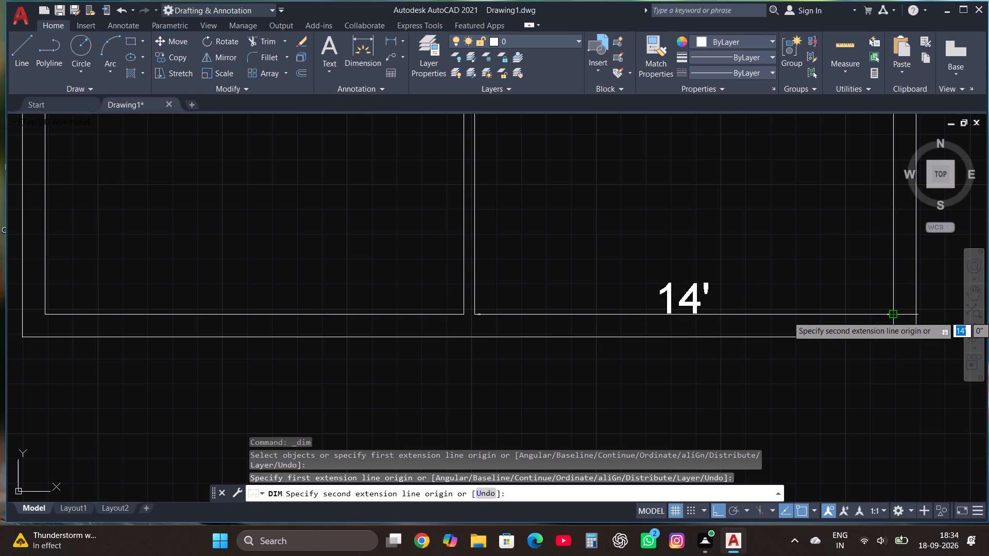
key("Escape")
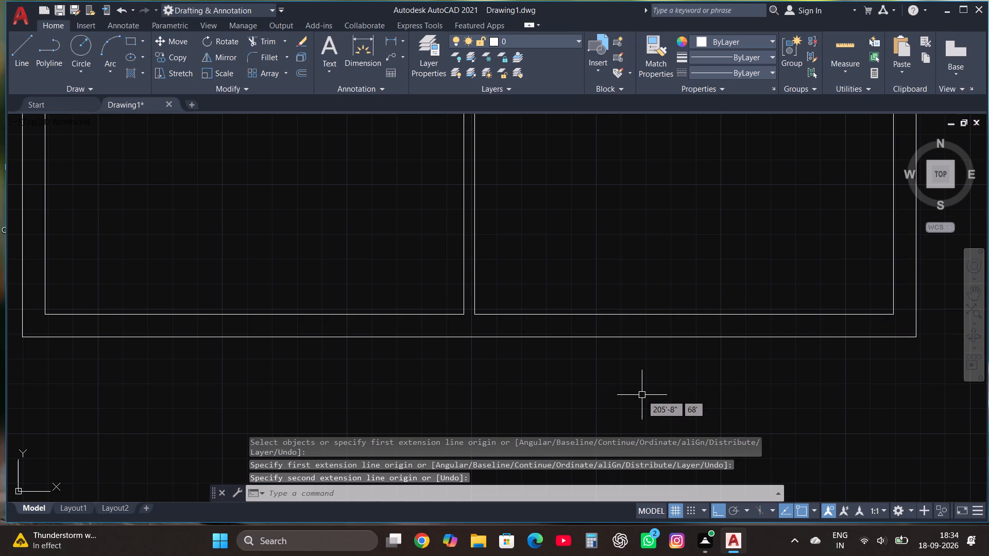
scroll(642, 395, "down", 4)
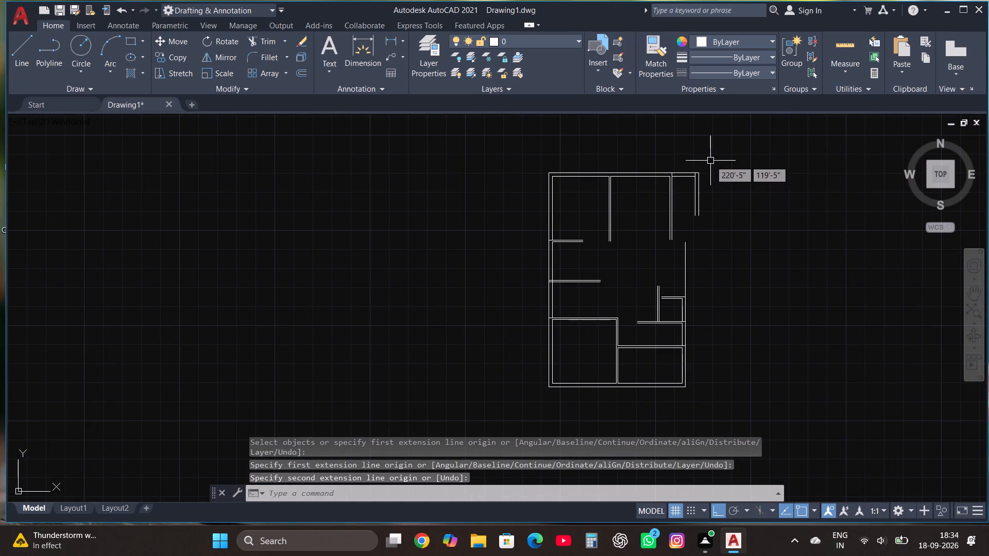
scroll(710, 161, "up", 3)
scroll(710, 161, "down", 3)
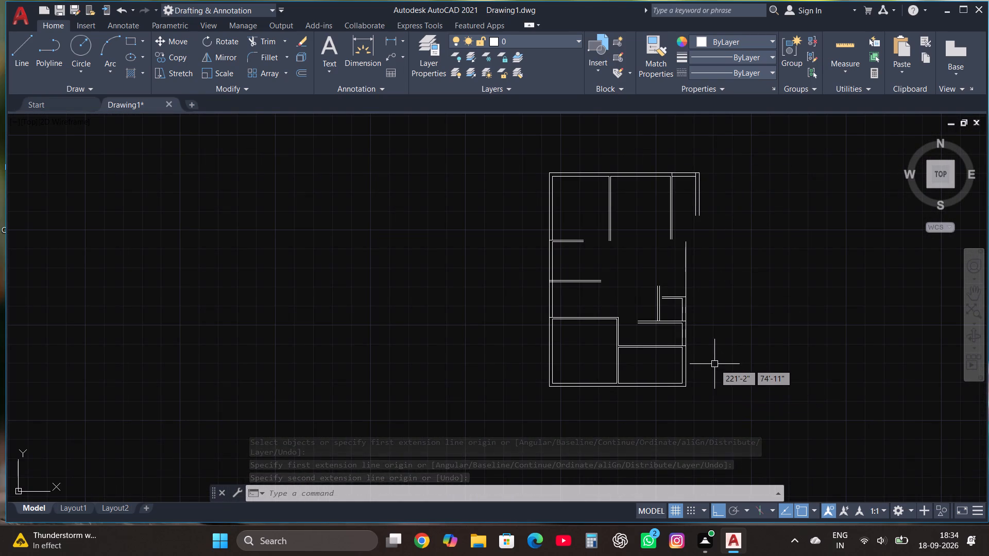
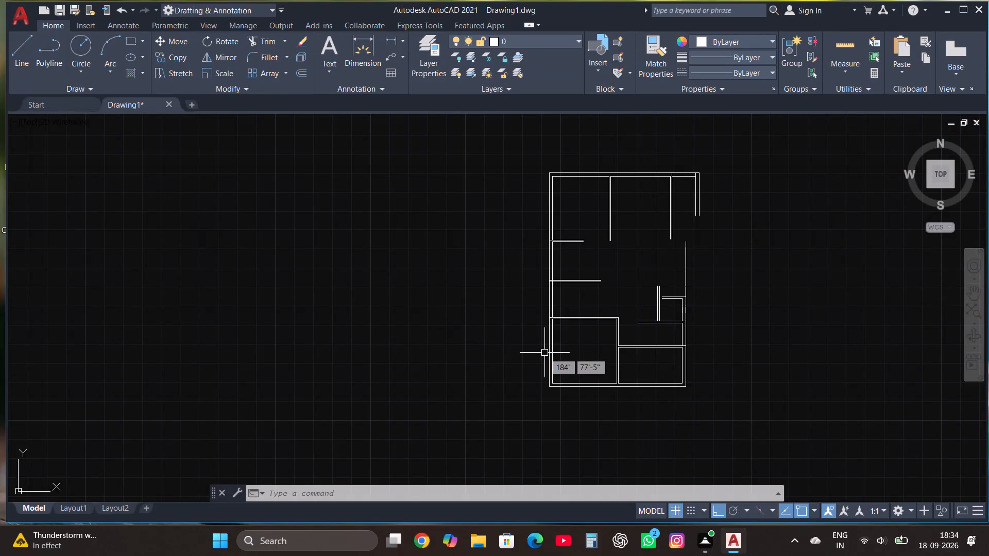
Delete the second top room's top and right wall lines together with the adjoining 5'2" space's lines.
scroll(544, 353, "down", 1)
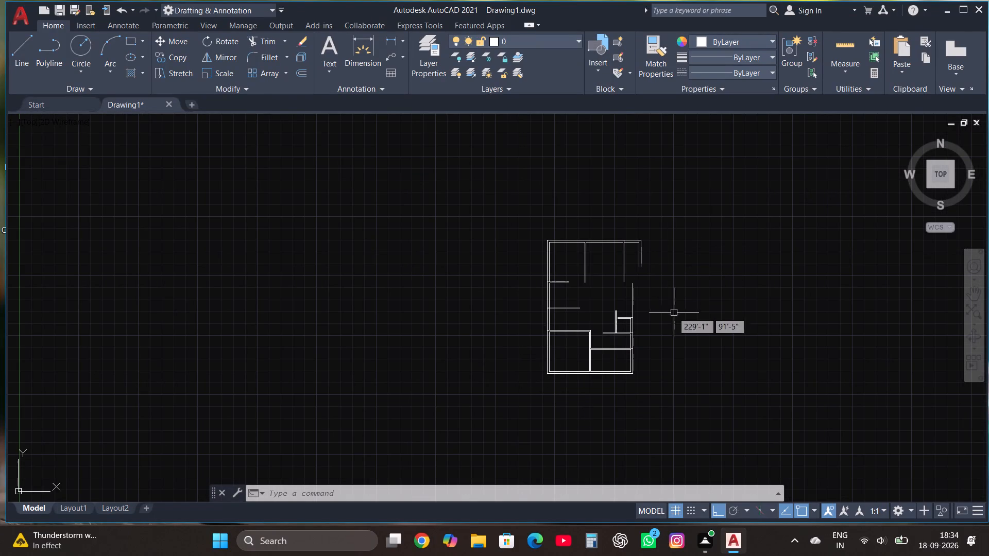
scroll(677, 328, "up", 2)
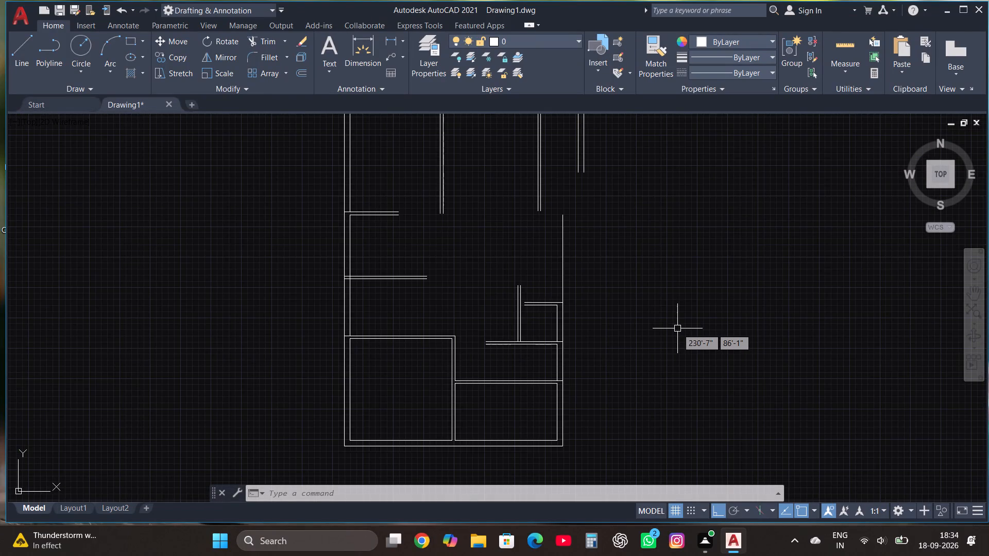
scroll(670, 403, "down", 1)
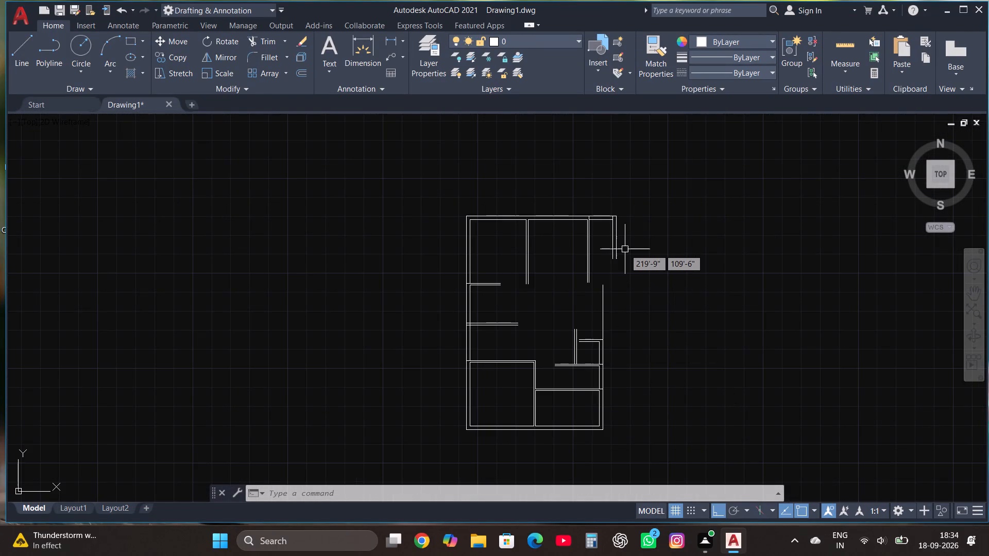
scroll(625, 249, "up", 1)
left_click(632, 264)
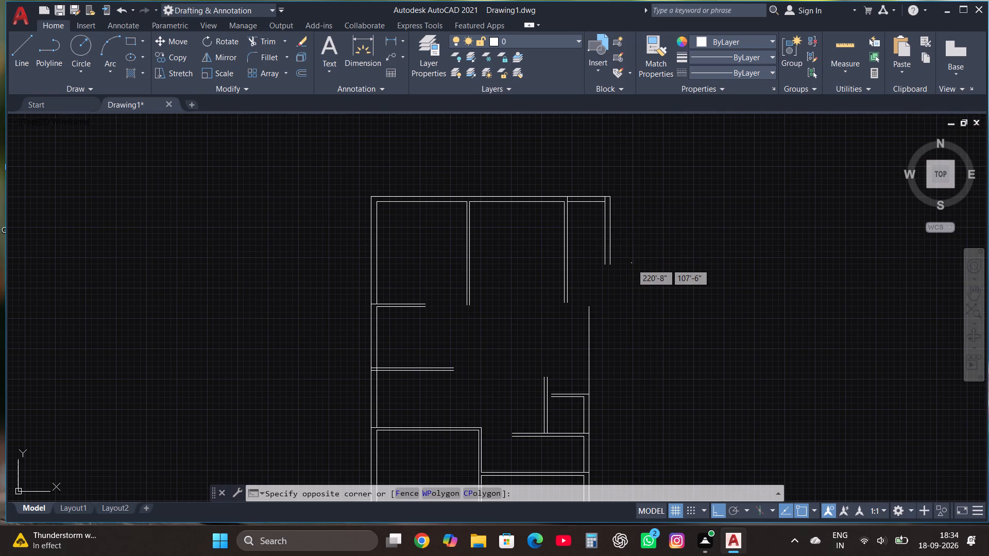
left_click(557, 181)
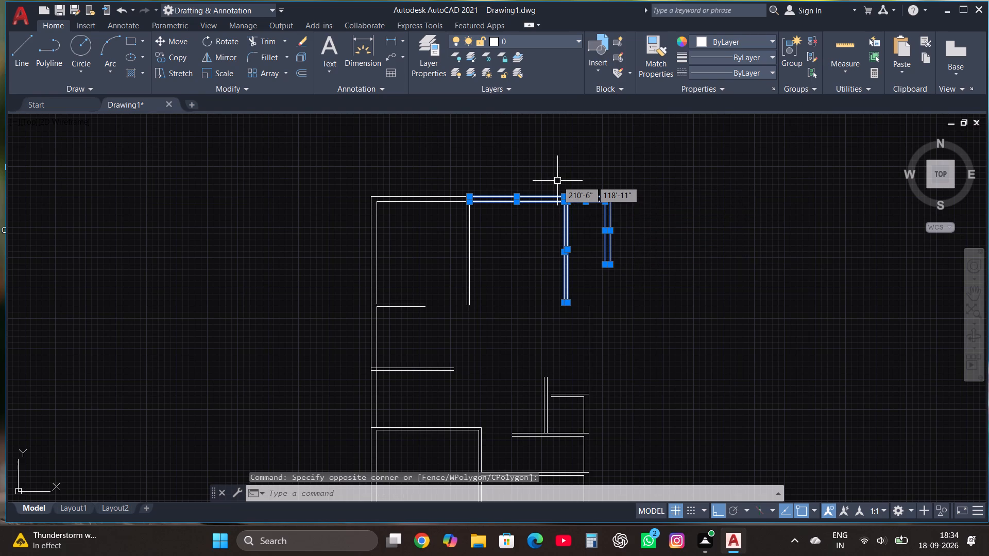
key("Delete")
Draw lines from the upper end of the outer right wall straight up to the top wall's level, and left to the first room's outer top line.
left_click(19, 50)
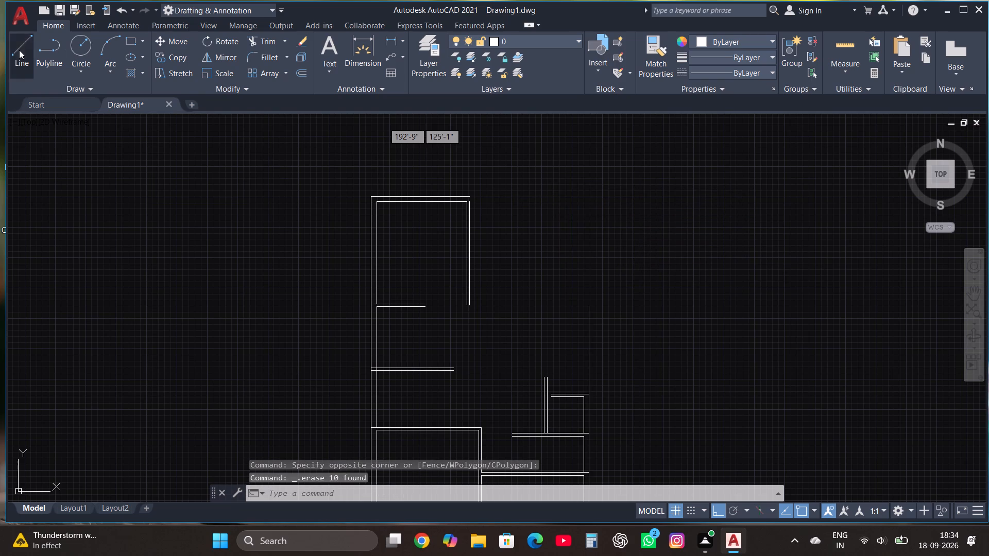
left_click(590, 309)
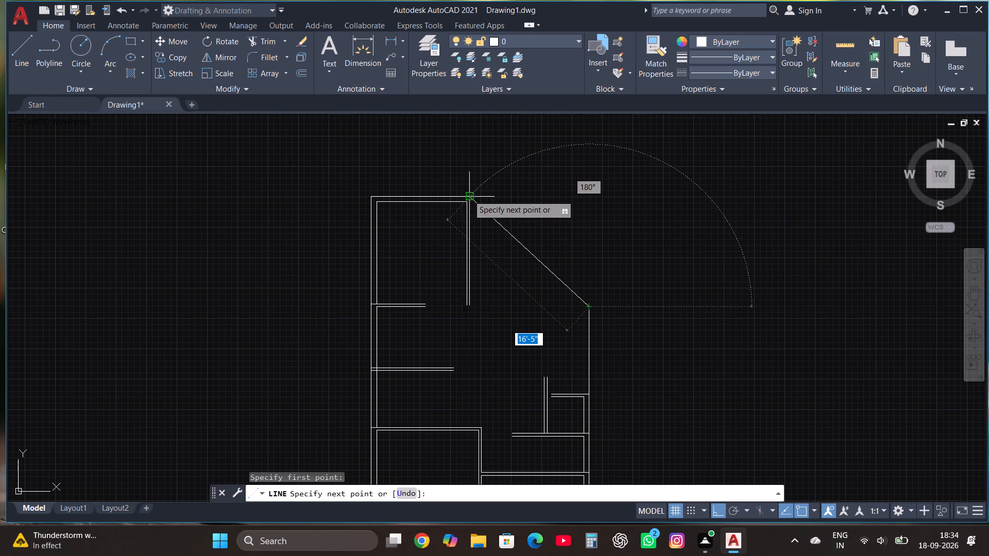
left_click(533, 198)
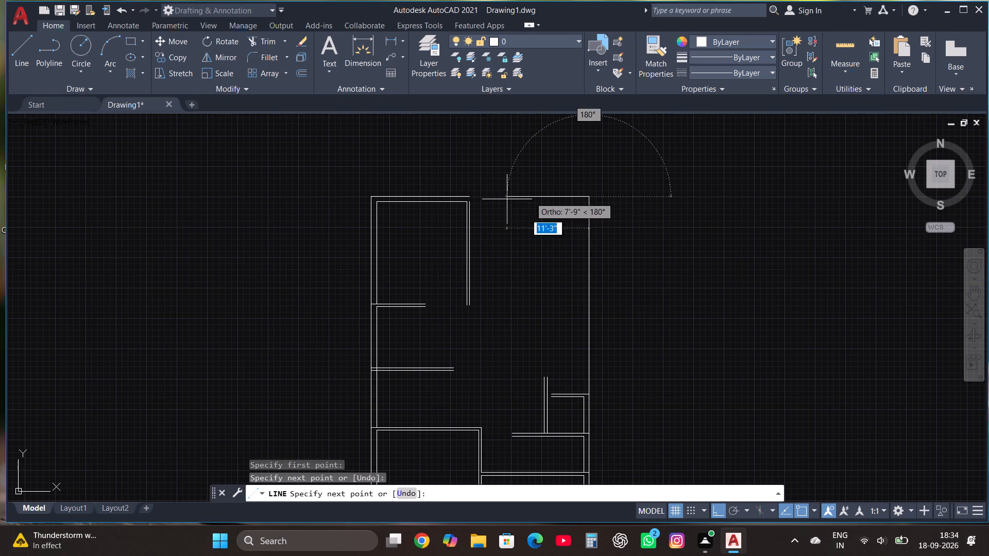
left_click(465, 197)
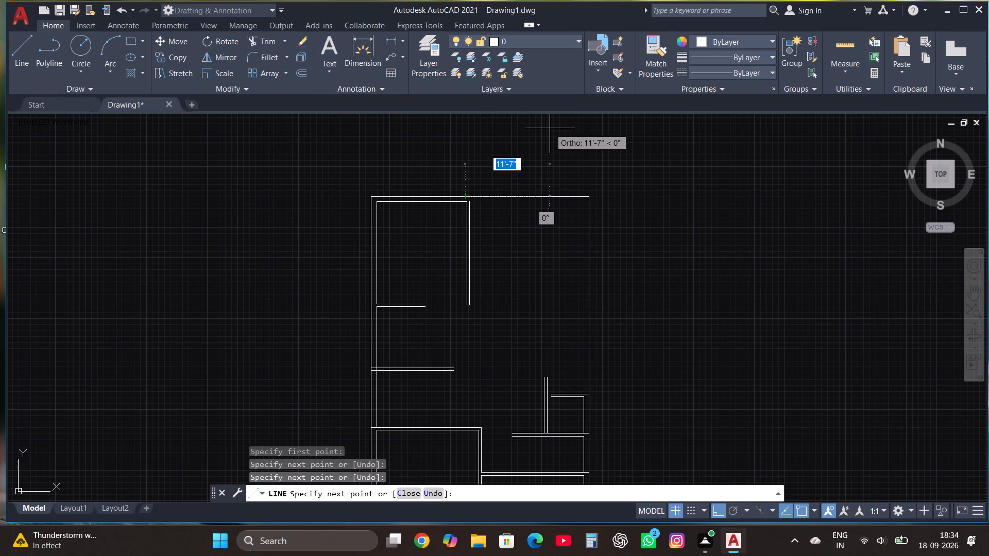
key("Escape")
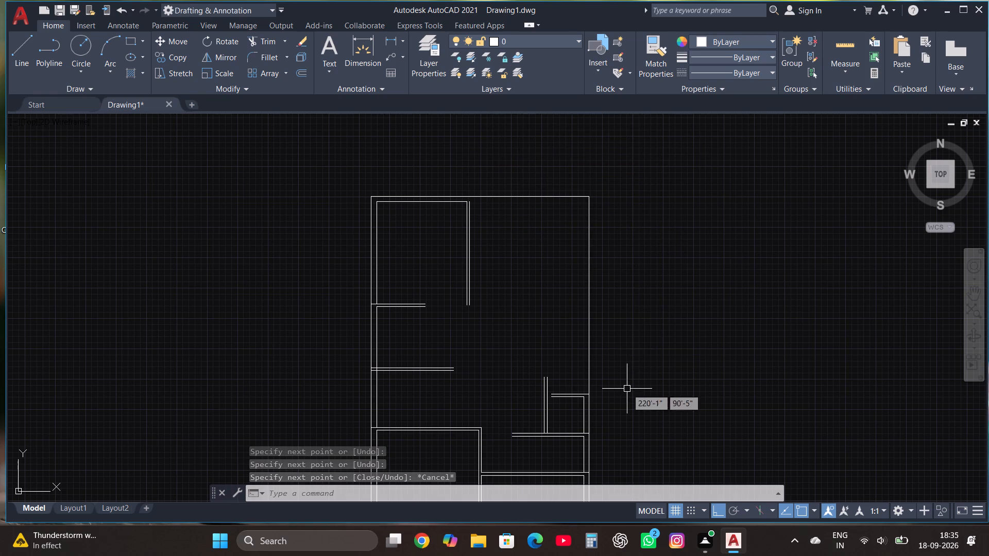
Draw a short vertical line from the top of the first room's right partition line upward past the outer top wall line.
scroll(555, 199, "up", 1)
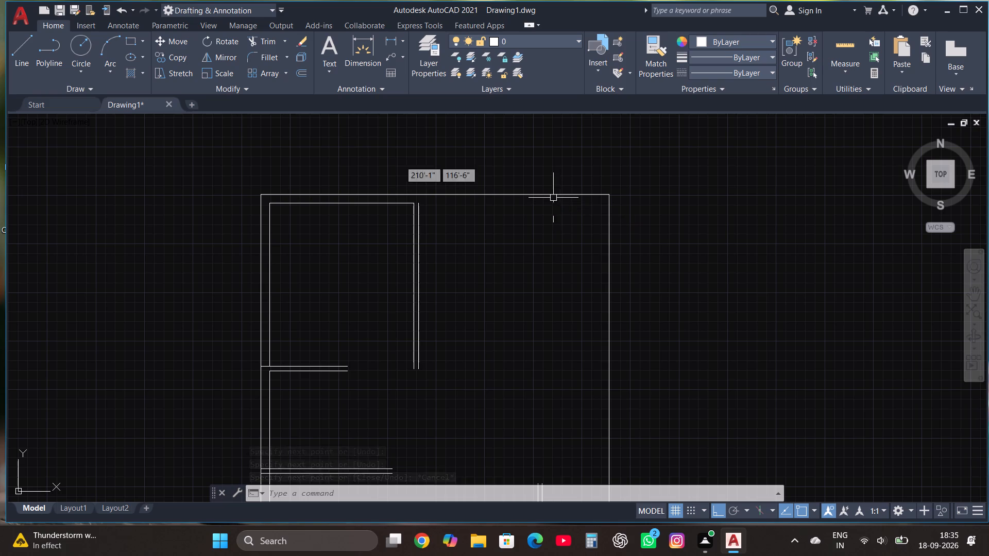
left_click(29, 40)
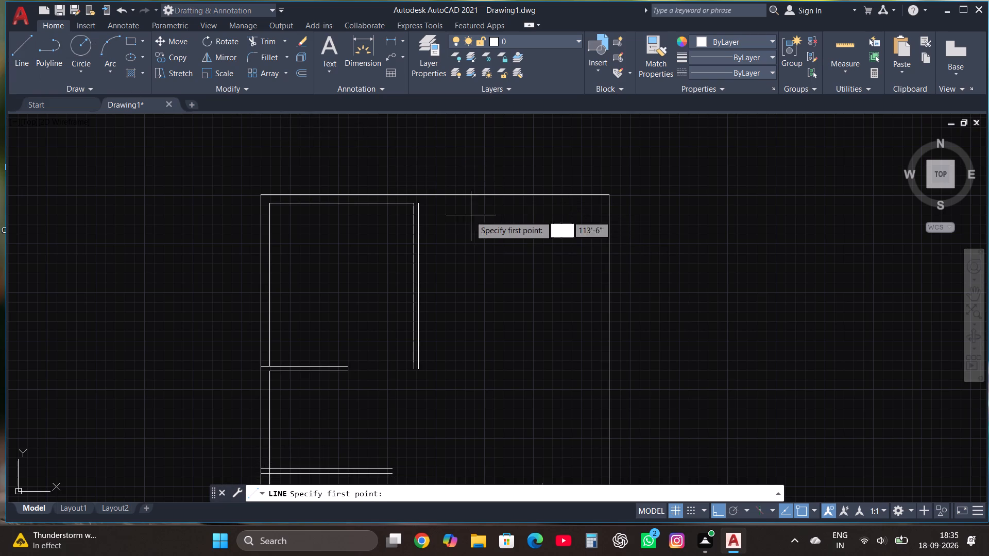
left_click(420, 204)
left_click(420, 171)
key("Escape")
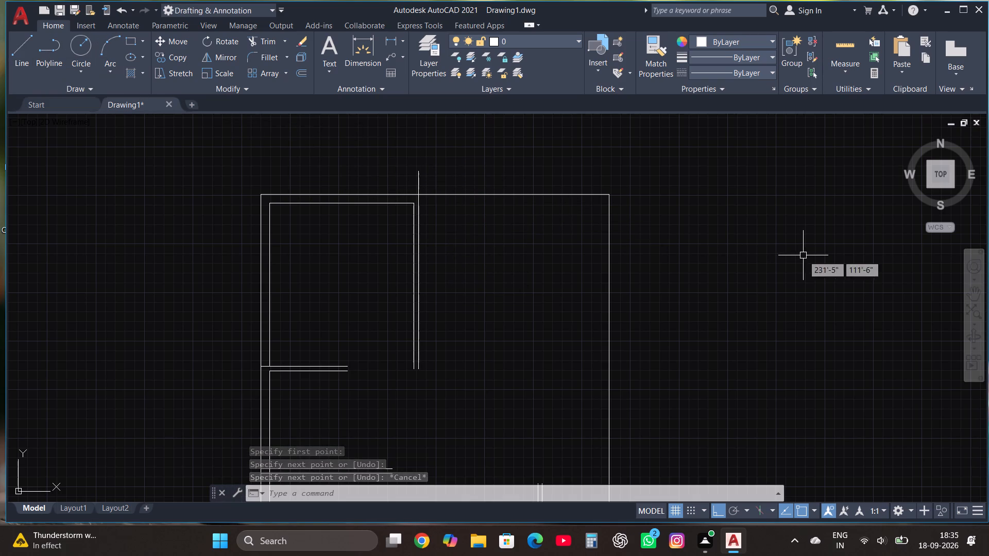
Offset the new vertical outer right wall line 9" to the inside.
left_click(607, 293)
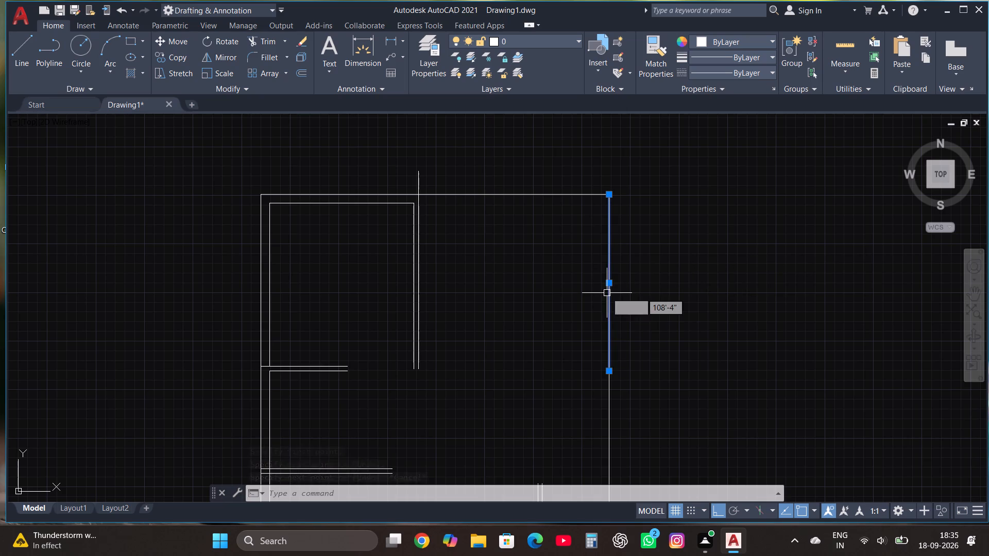
left_click(297, 71)
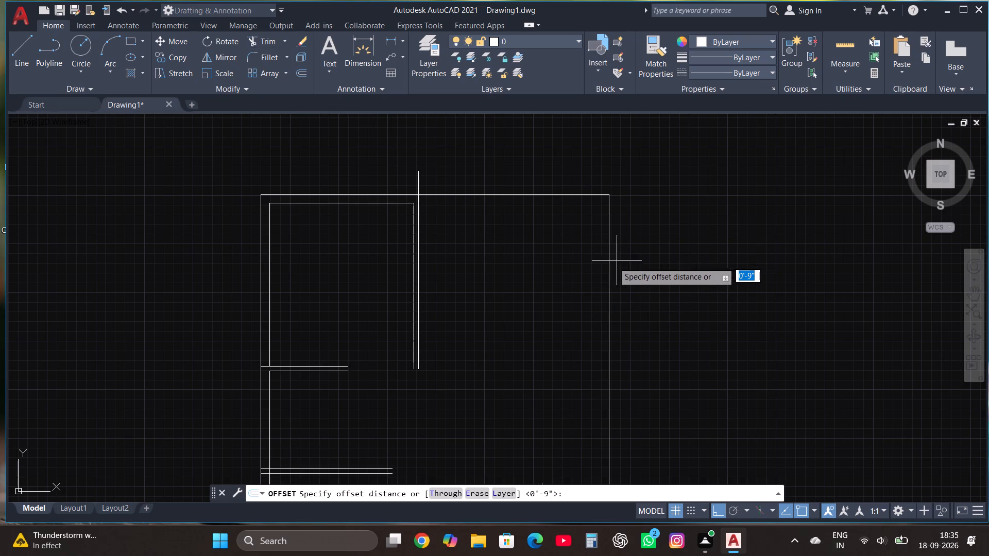
left_click(608, 287)
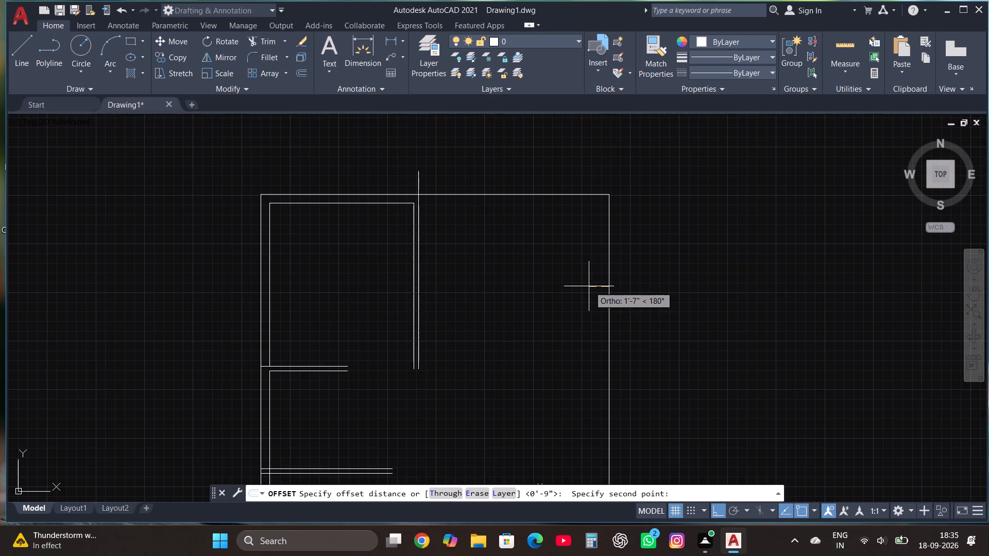
type("9\"")
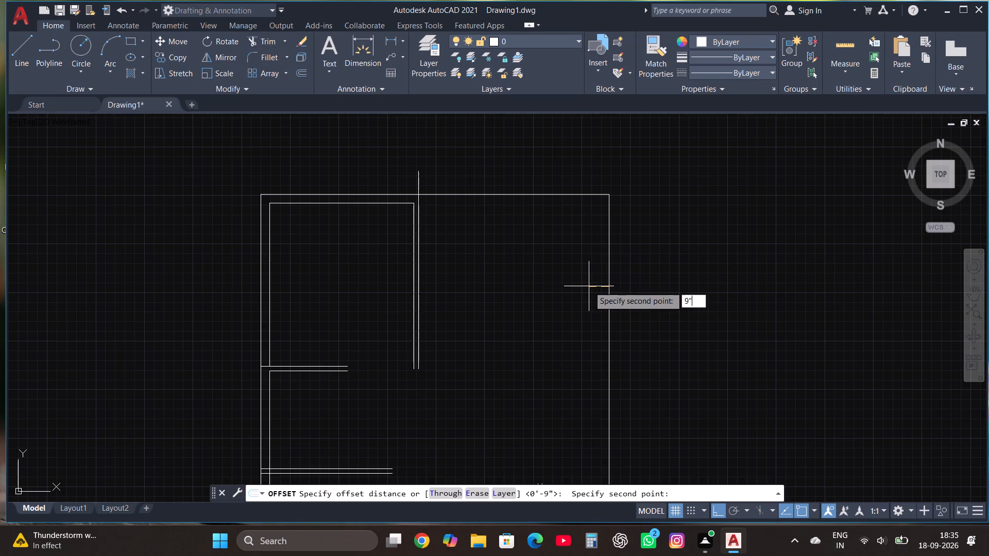
key("Return")
left_click(589, 286)
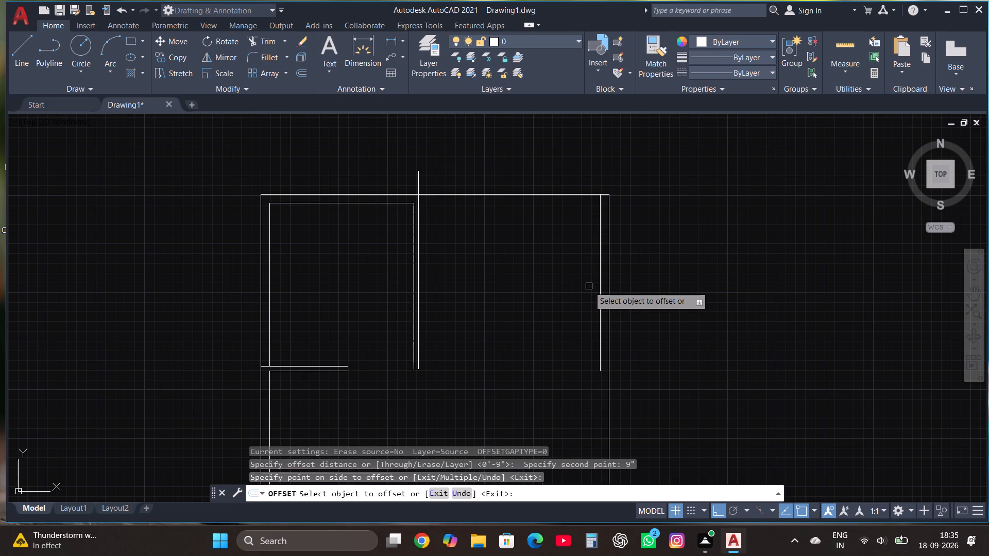
key("Escape")
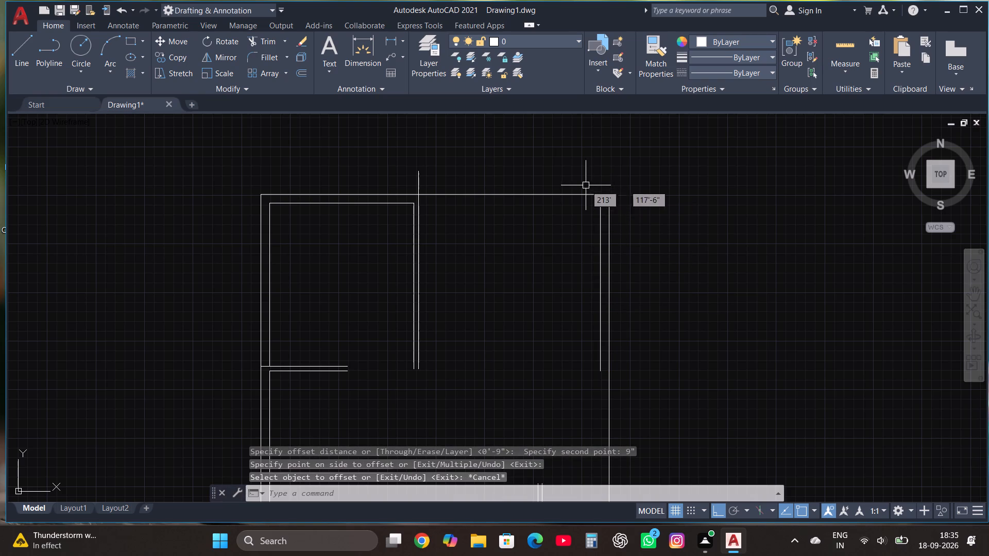
Offset the new horizontal outer top wall line 9" downward to the inside.
left_click(550, 195)
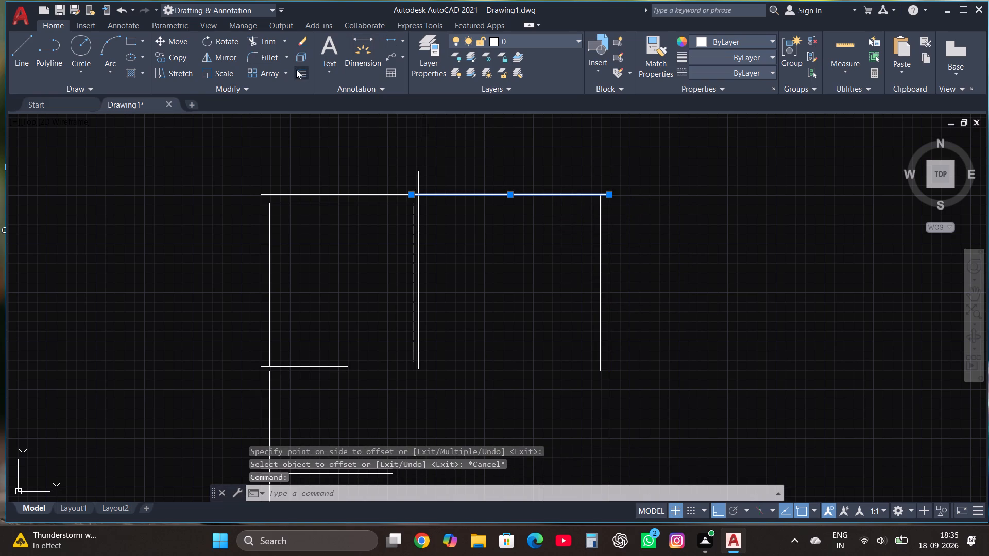
left_click(296, 69)
left_click(527, 197)
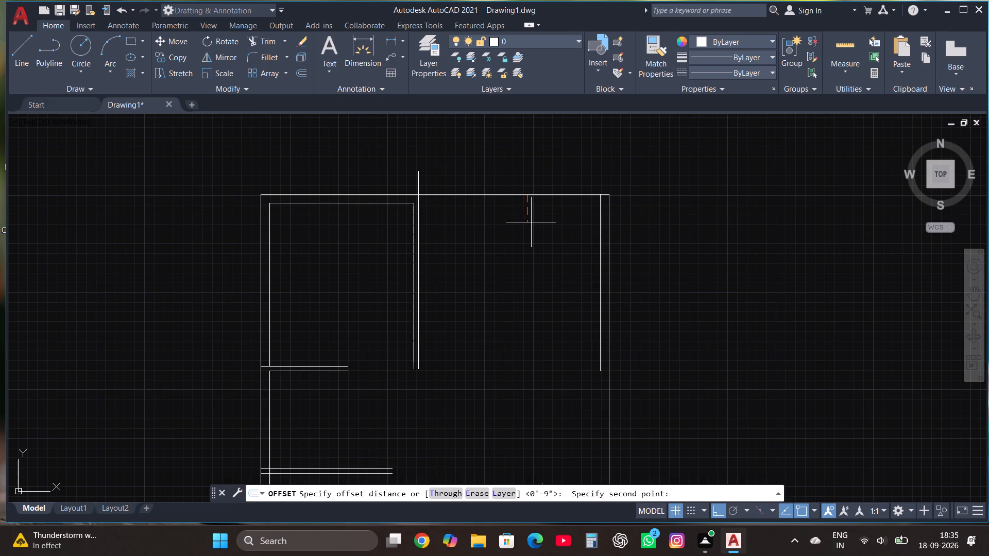
type("9\"")
key("Return")
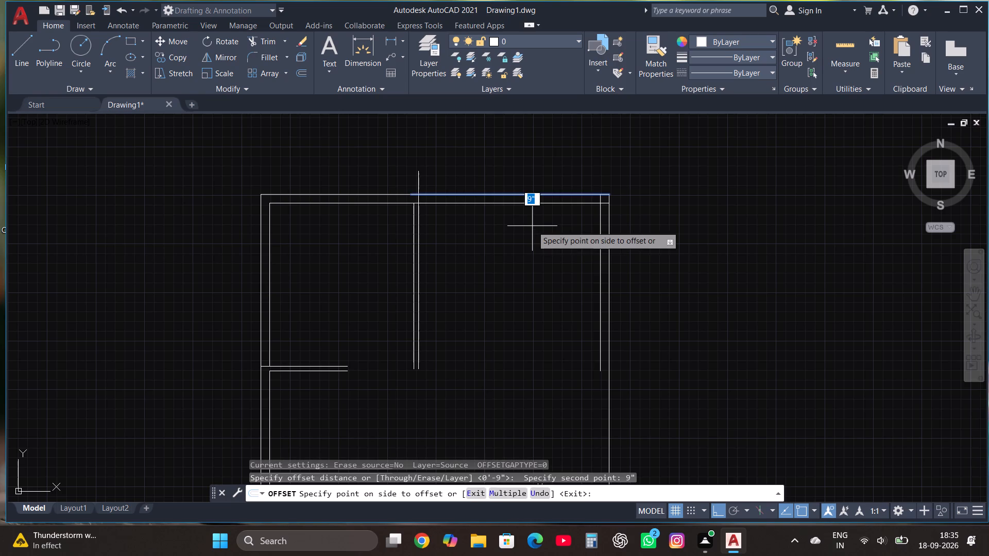
double_click(532, 226)
key("Escape")
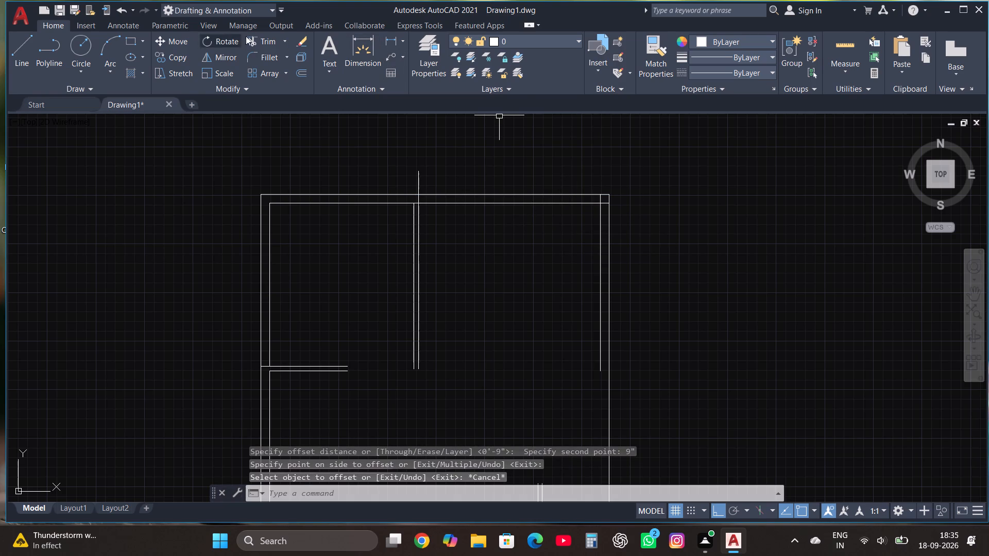
Trim the overlapping ends of the two inner wall lines at the plan's top-right corner.
left_click(260, 41)
scroll(596, 209, "up", 2)
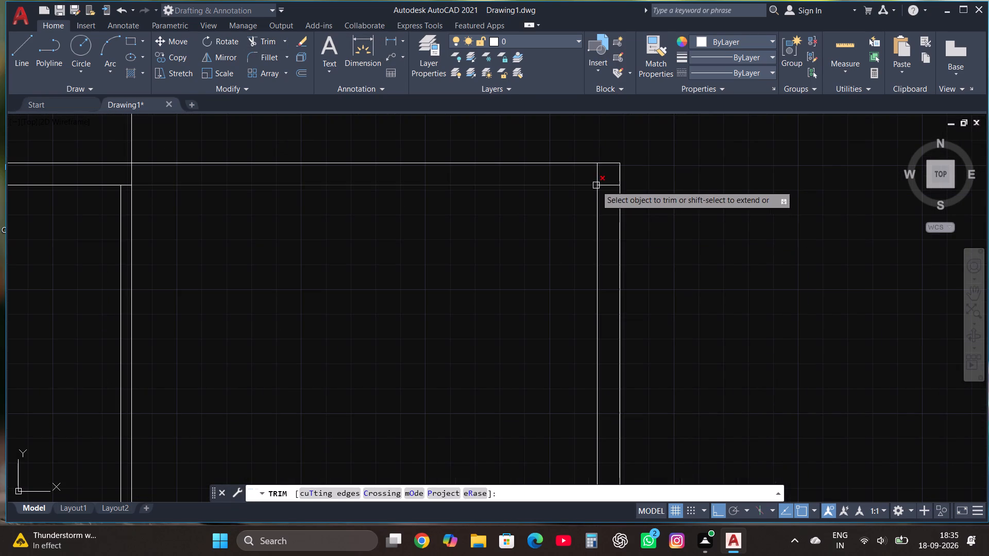
left_click(593, 176)
left_click(608, 198)
key("Escape")
scroll(608, 198, "down", 2)
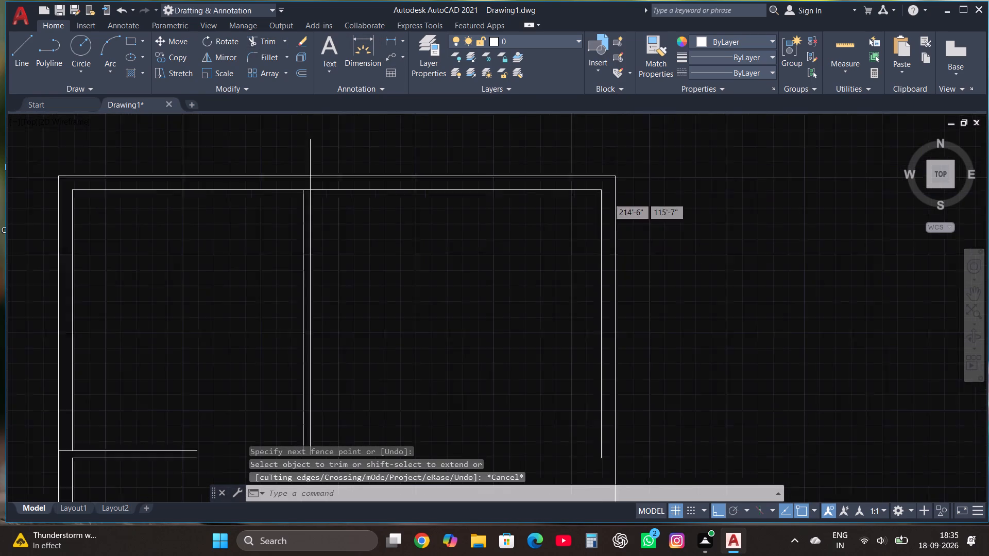
scroll(608, 198, "down", 1)
scroll(611, 183, "up", 2)
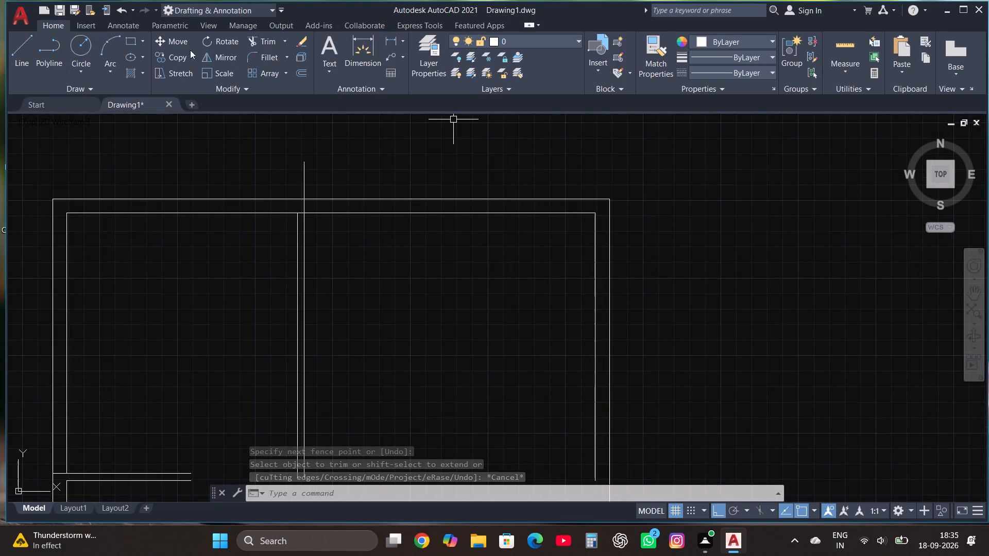
Draw lines from the inner top-right corner: 5'2" left, 9'4" down, and about 5'5" right, just past the right wall's inner line.
left_click(27, 49)
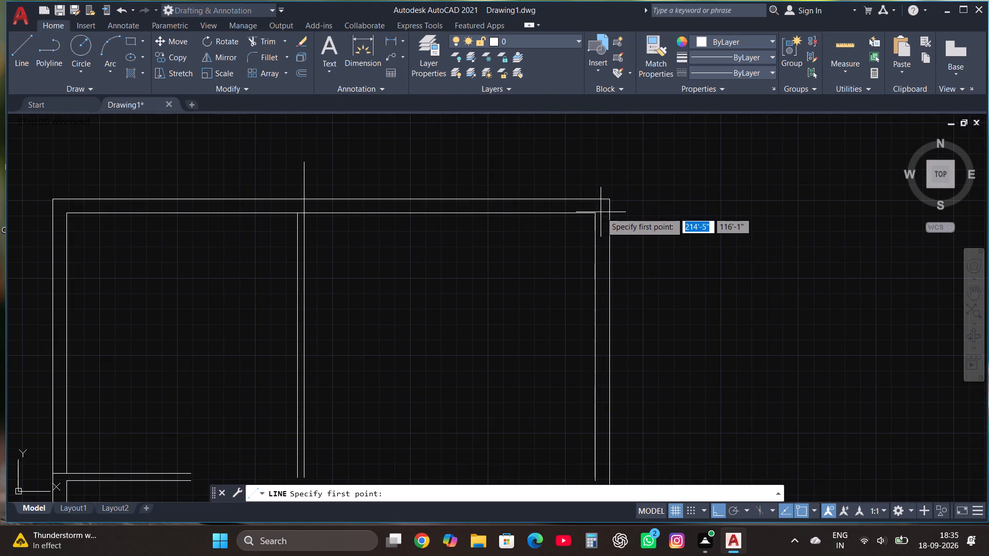
left_click(596, 214)
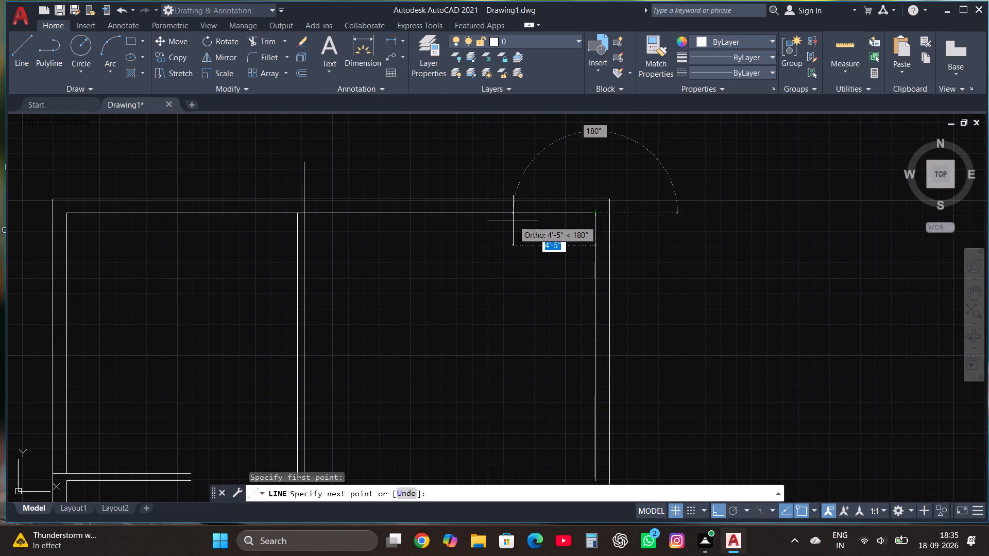
type("5'2")
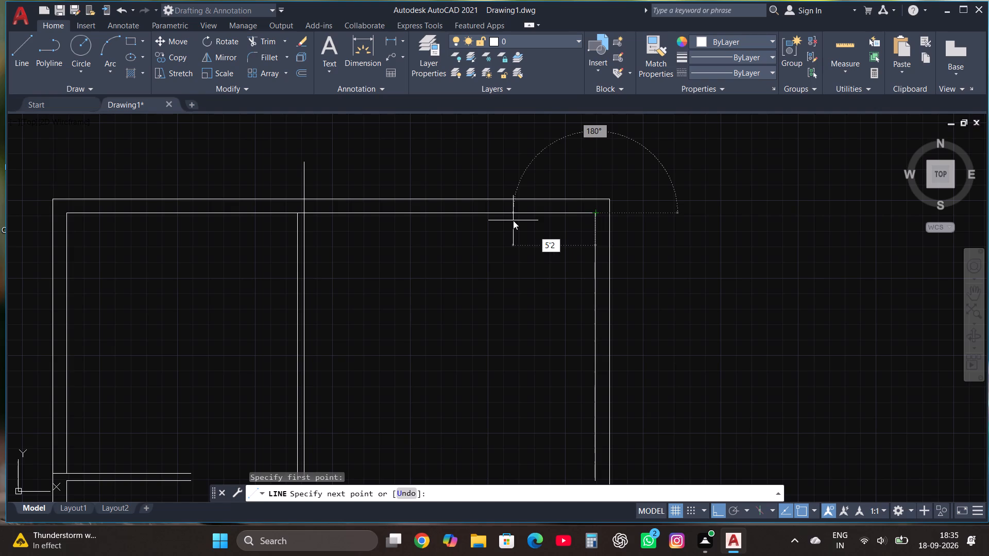
key("shift+quotedbl")
key("Return")
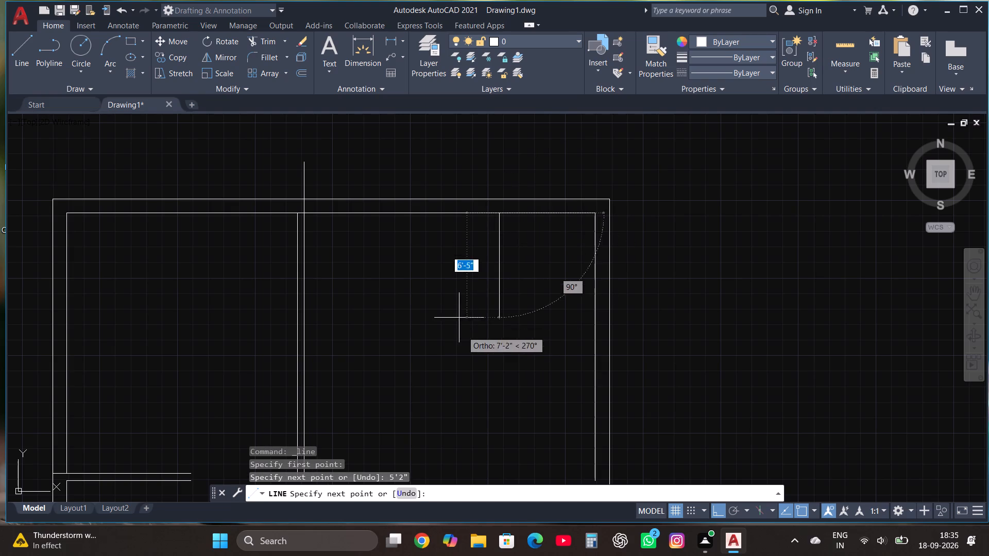
scroll(458, 296, "down", 1)
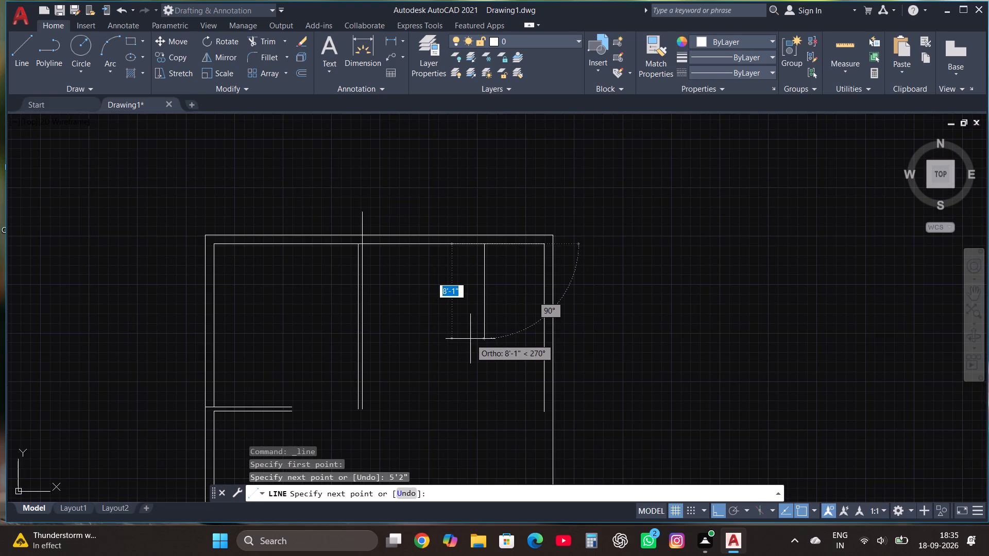
type("9'")
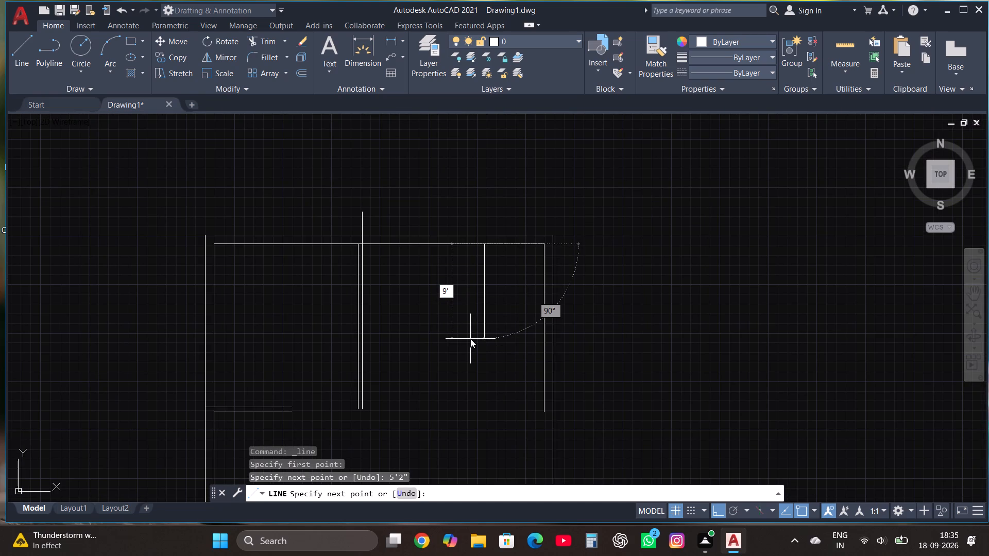
type("4\"")
key("Return")
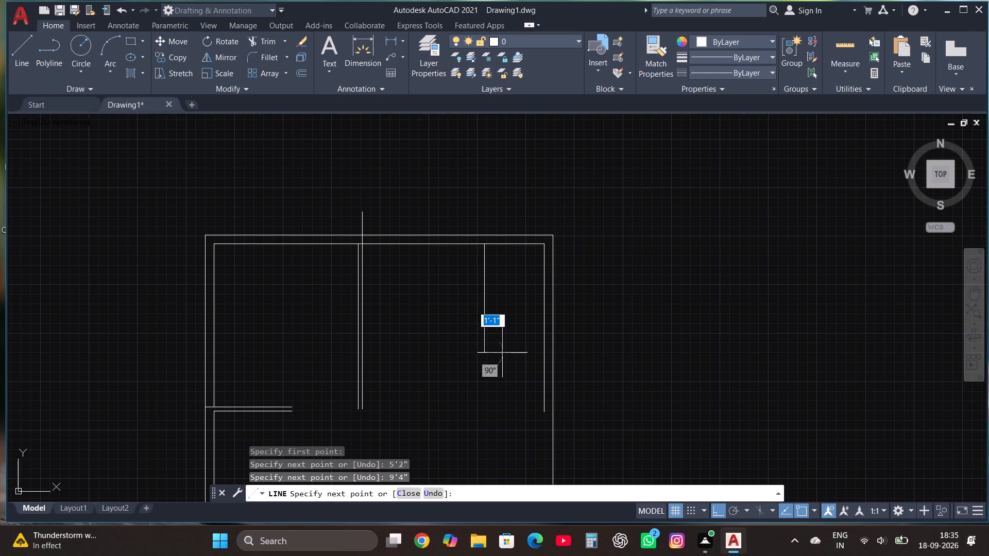
scroll(539, 358, "up", 1)
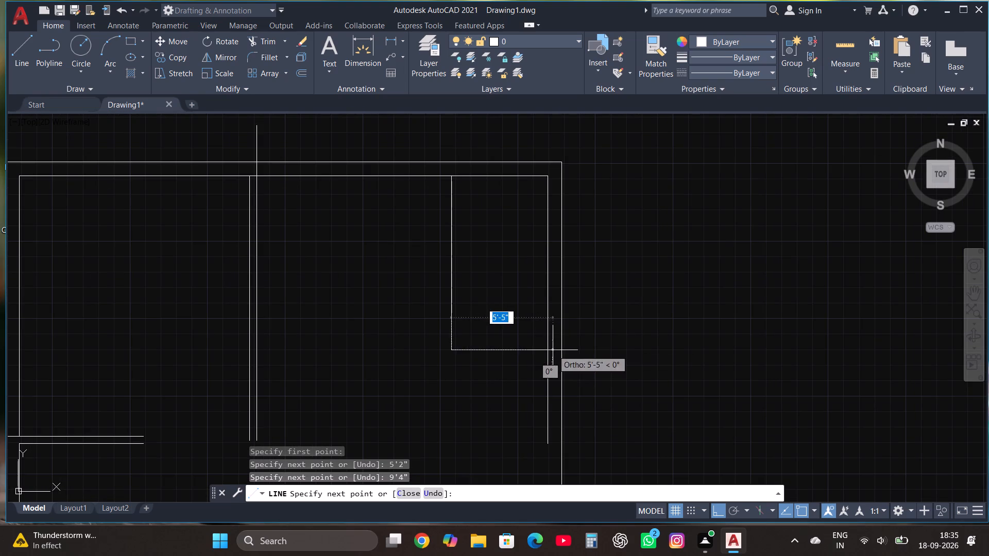
left_click(553, 350)
key("Escape")
scroll(535, 310, "down", 1)
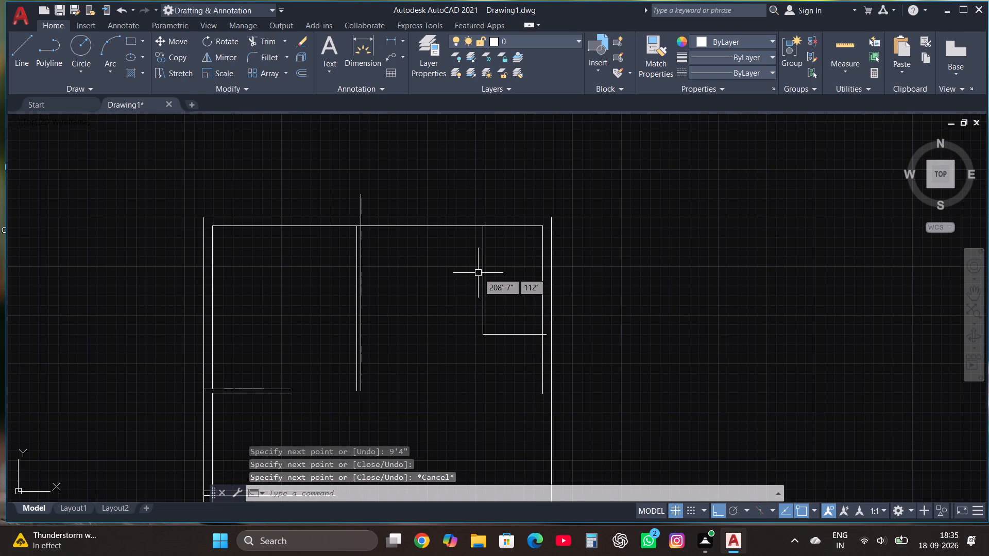
Offset the left and bottom lines of the top-right space 4.5" to its outside.
left_click(483, 279)
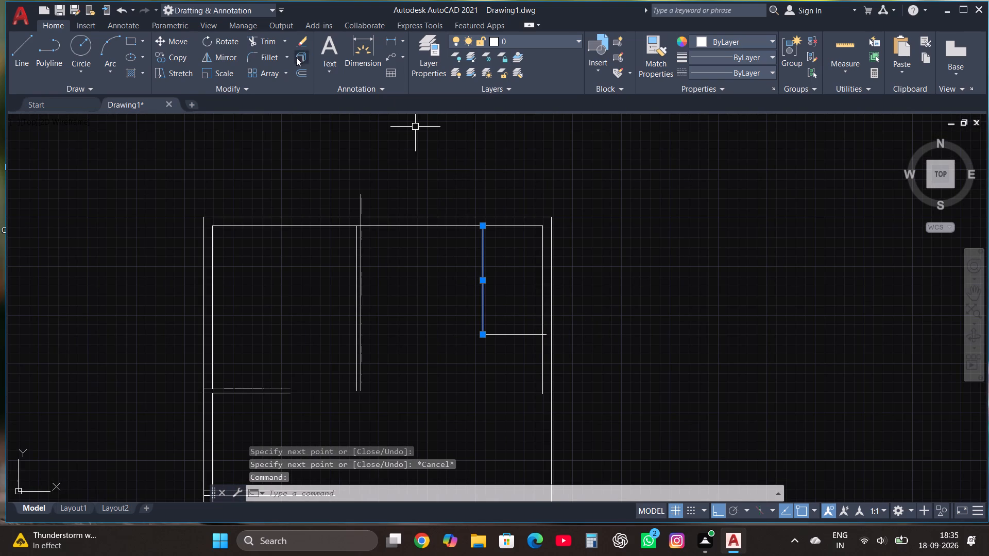
left_click(300, 71)
left_click(483, 275)
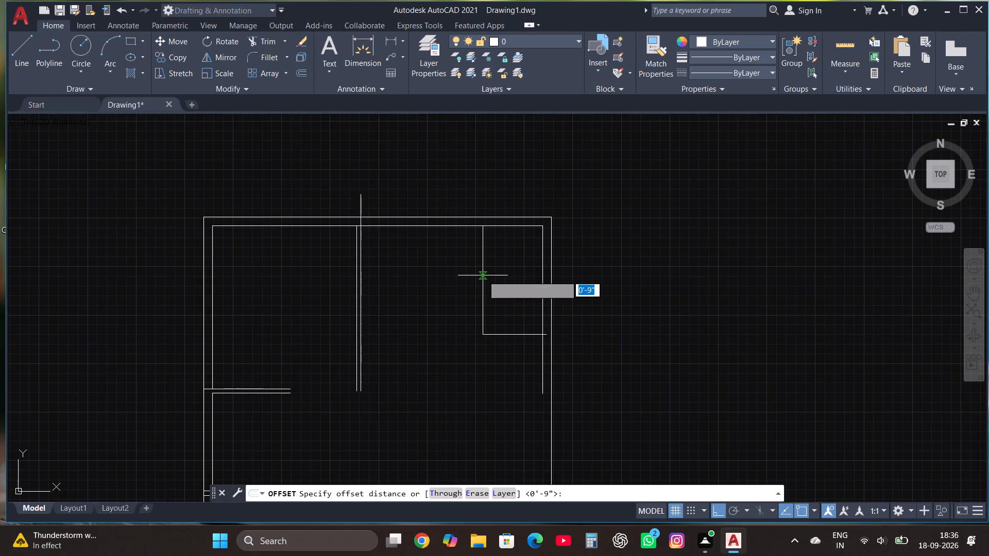
type("4.5\"")
key("Return")
left_click(432, 274)
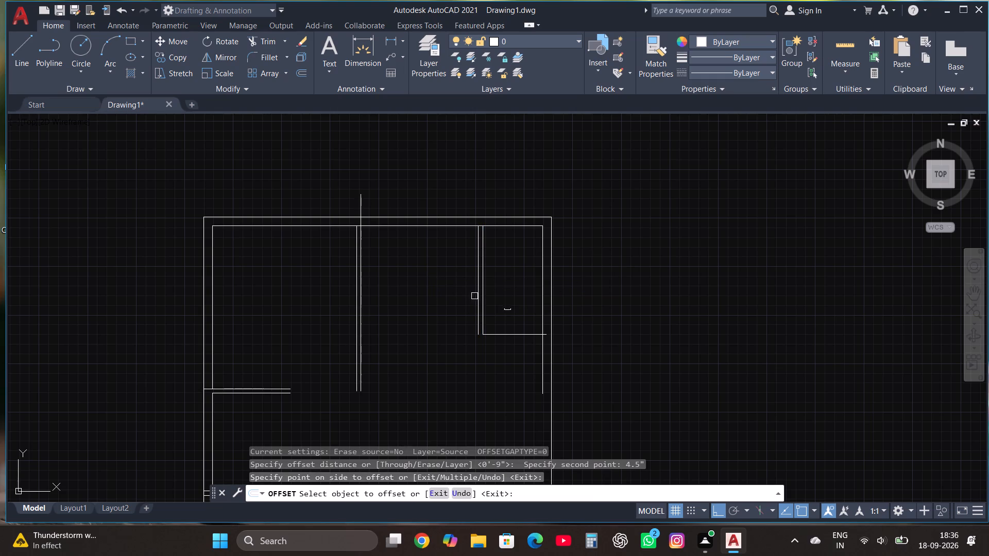
left_click(514, 336)
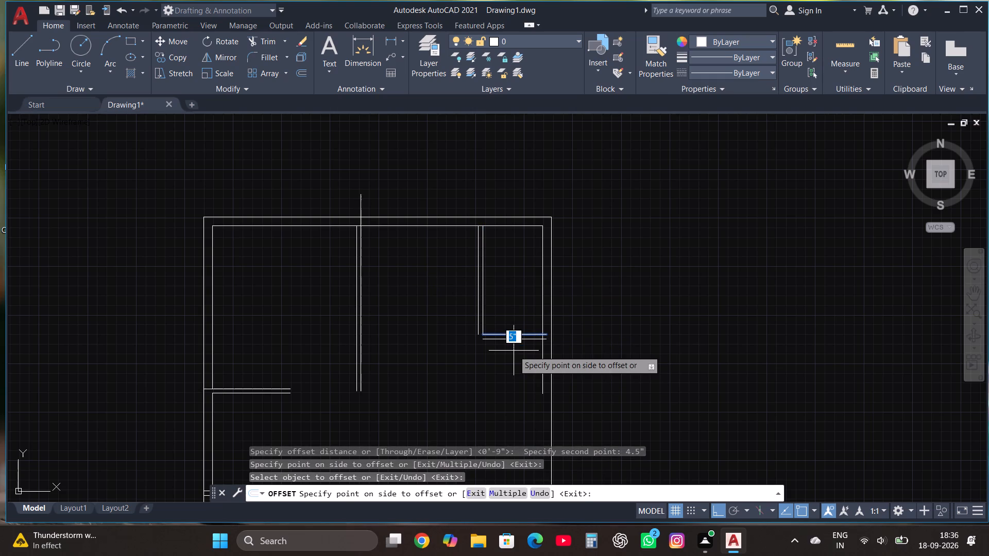
type("4.5\"")
key("Return")
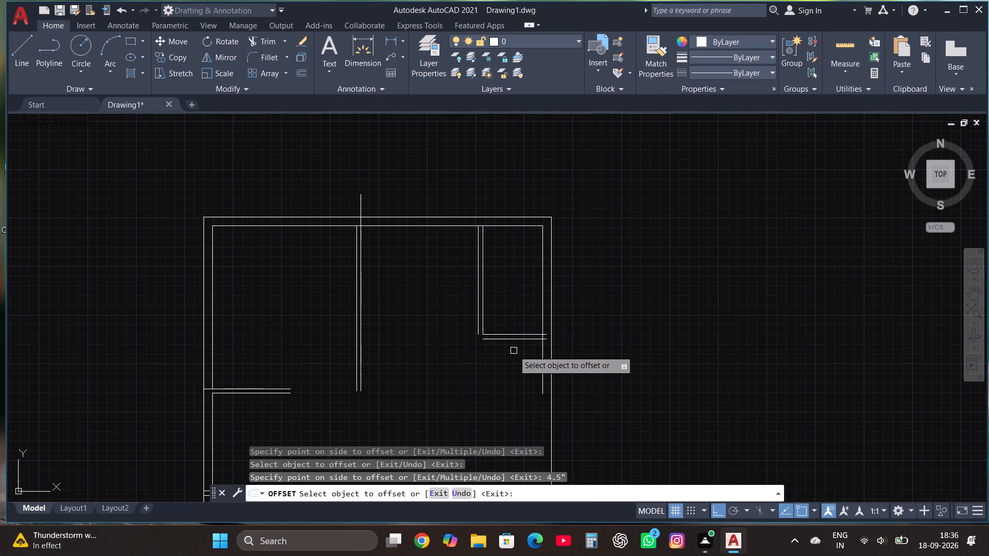
key("Escape")
Fillet the two outer offset lines so they meet at the top-right space's lower-left corner.
left_click(260, 55)
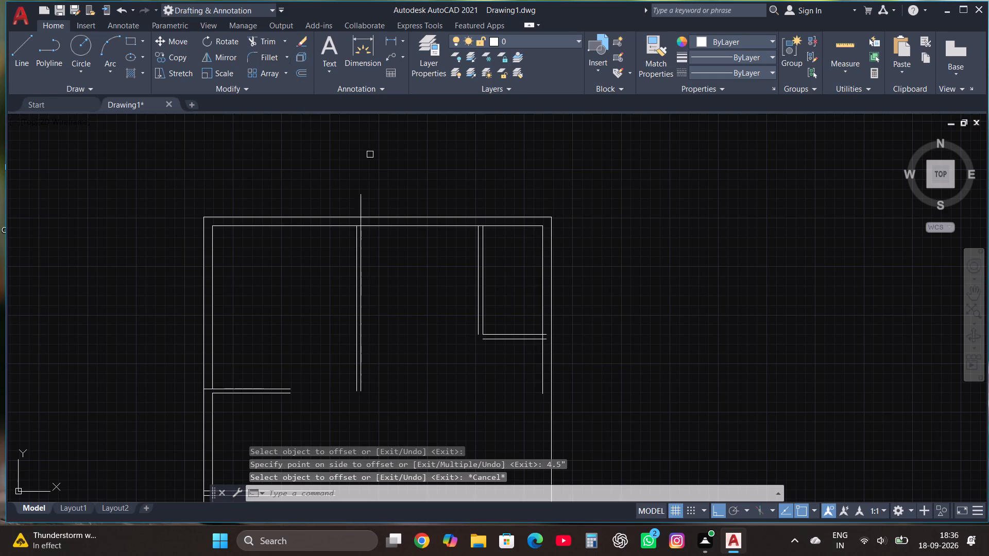
left_click(476, 309)
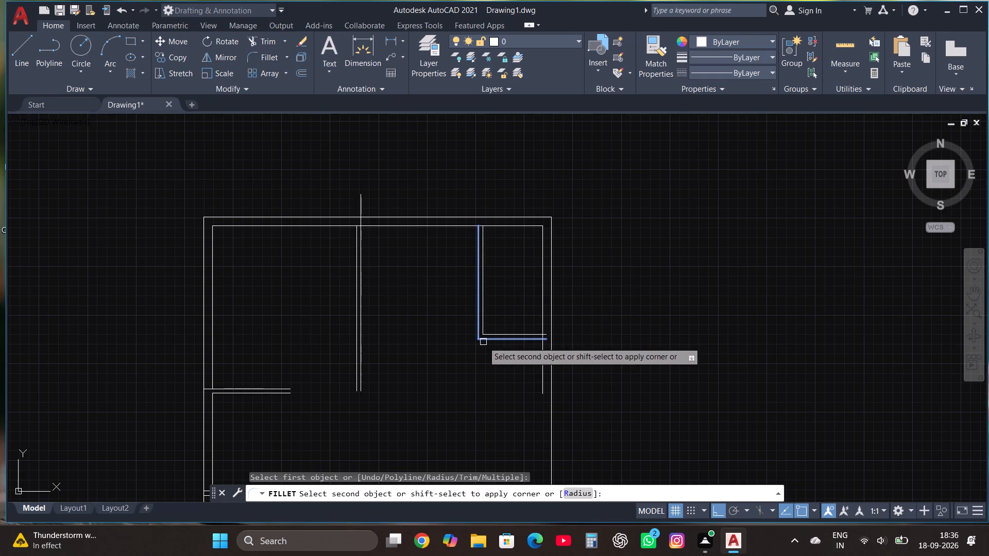
left_click(484, 342)
key("Escape")
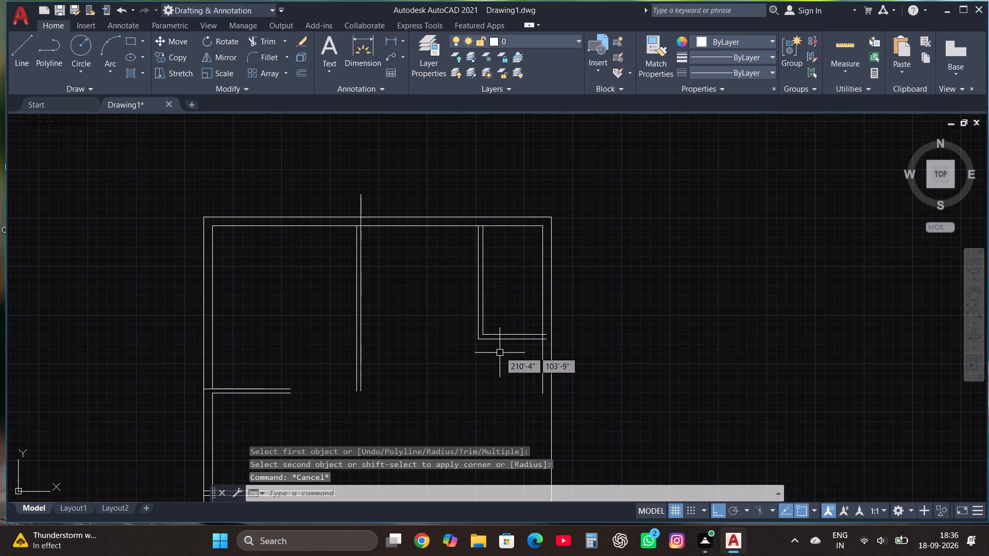
Draw a horizontal line from the end of the space's lower wall line to just beyond the outer right wall.
scroll(515, 264, "down", 2)
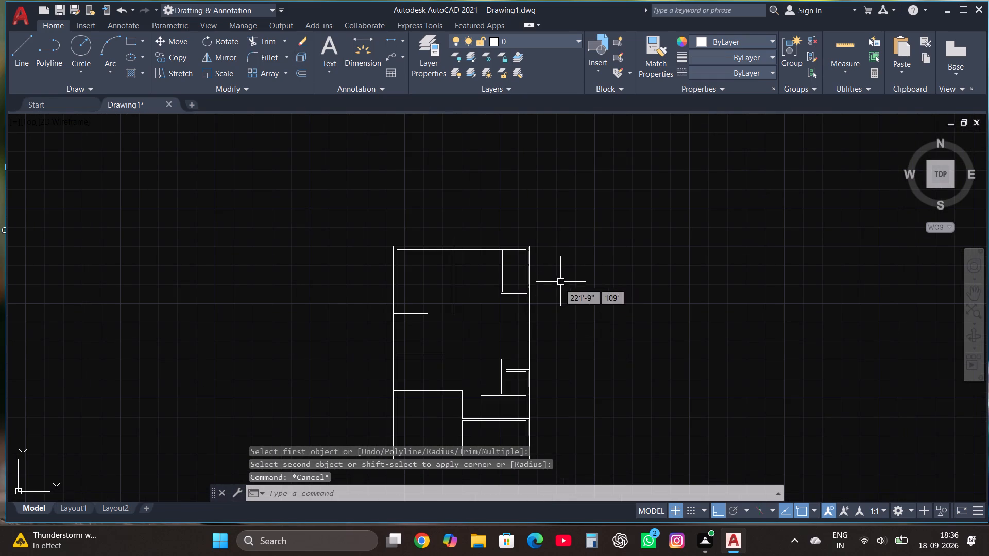
scroll(534, 303, "up", 2)
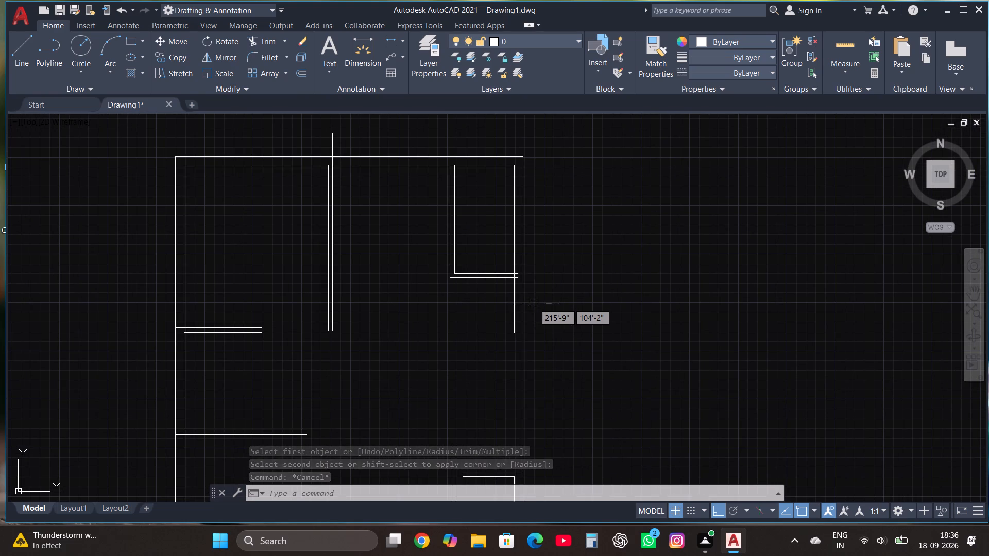
scroll(529, 286, "up", 1)
left_click(21, 49)
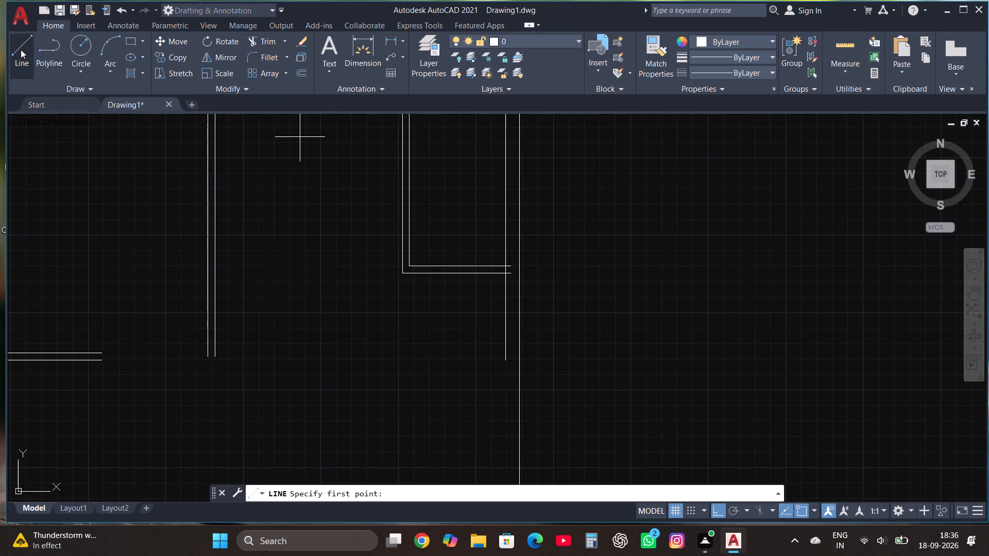
left_click(513, 274)
left_click(574, 276)
key("Escape")
Trim the space's bottom wall line overshoots at the right wall and the right wall's inner line below the space.
left_click(258, 40)
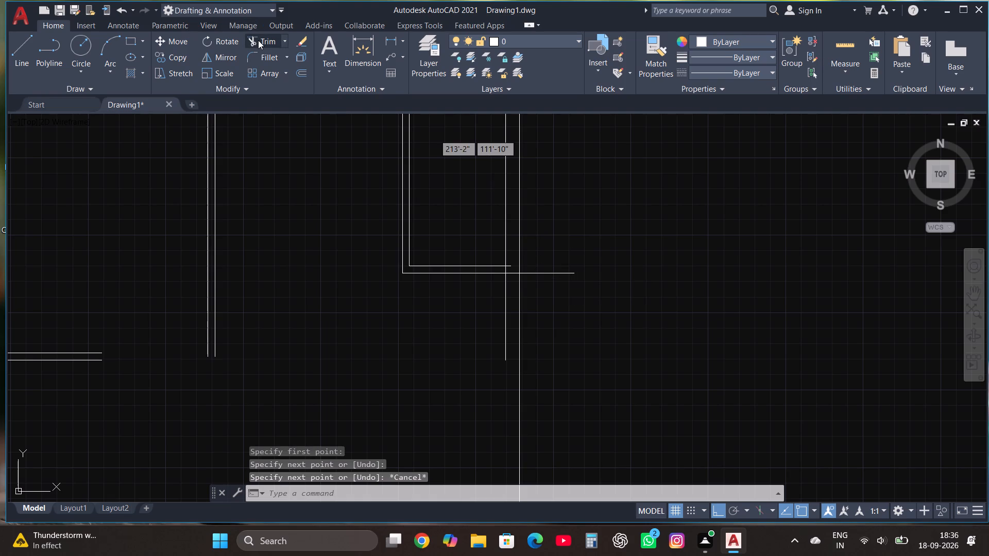
scroll(523, 271, "up", 2)
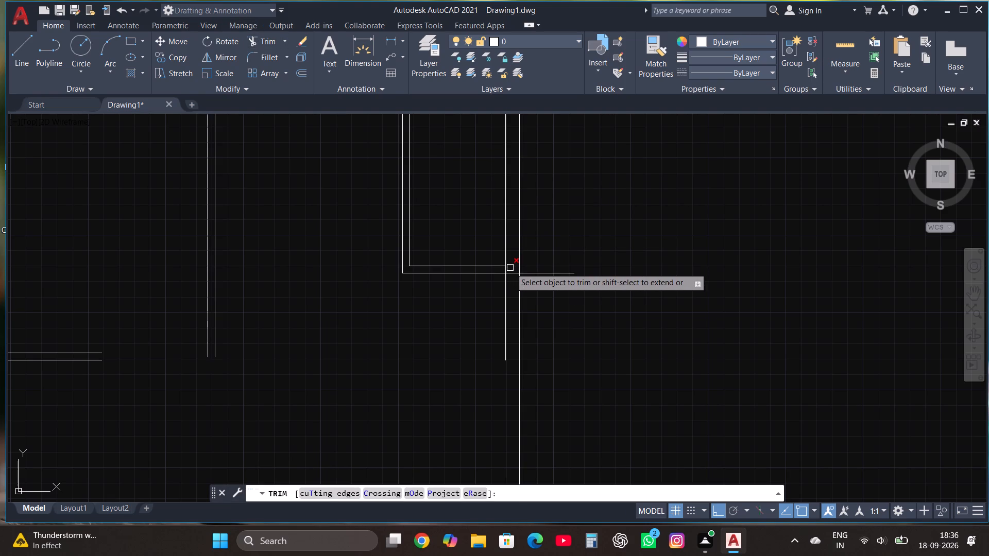
left_click(510, 268)
left_click(553, 273)
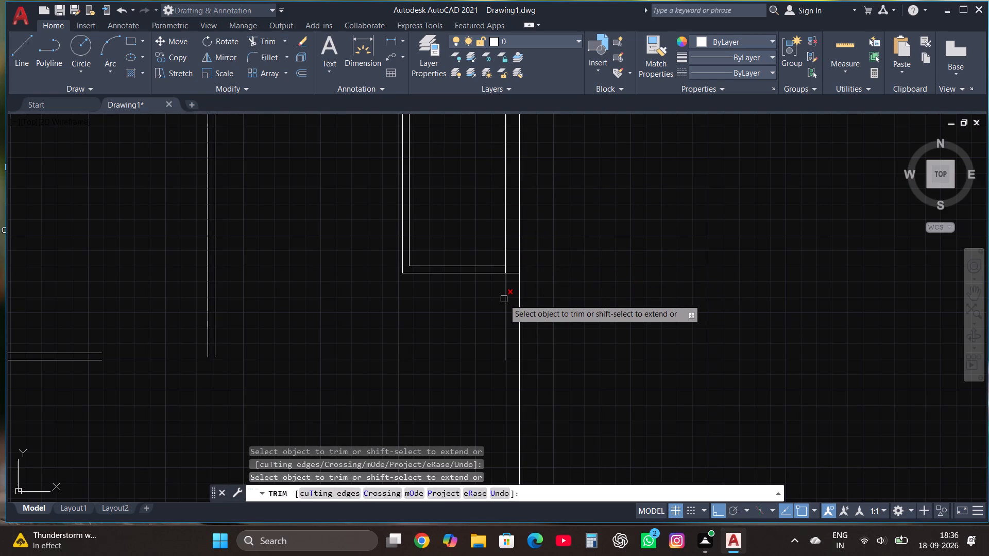
left_click(504, 299)
scroll(607, 213, "down", 2)
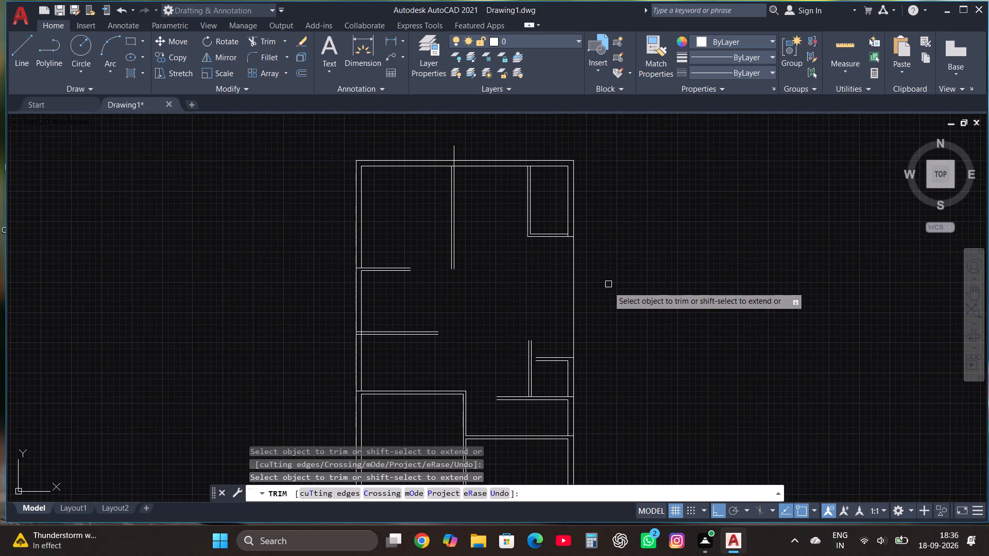
scroll(604, 296, "up", 1)
key("Escape")
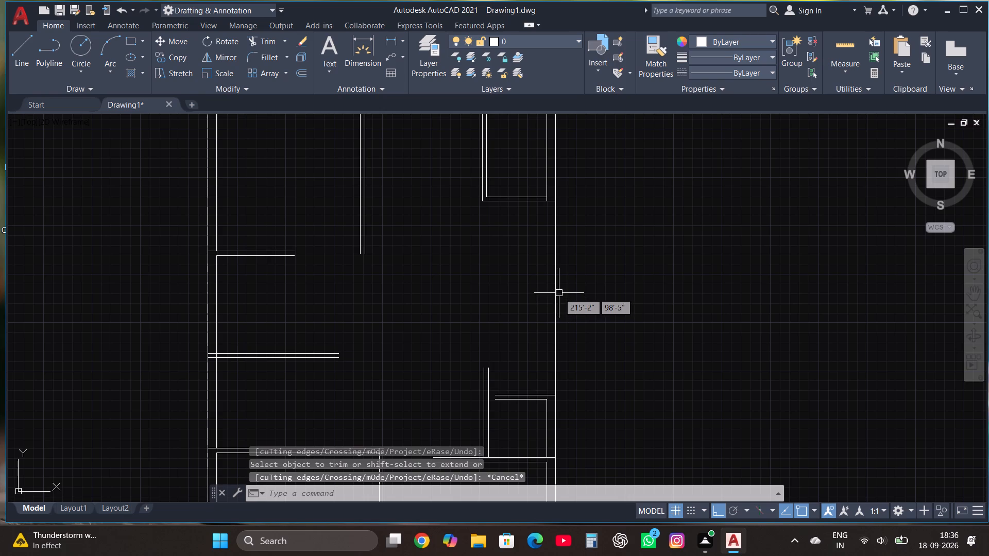
Stretch the upper end of the middle outer right wall line up to the top-right space's bottom wall line.
left_click(557, 291)
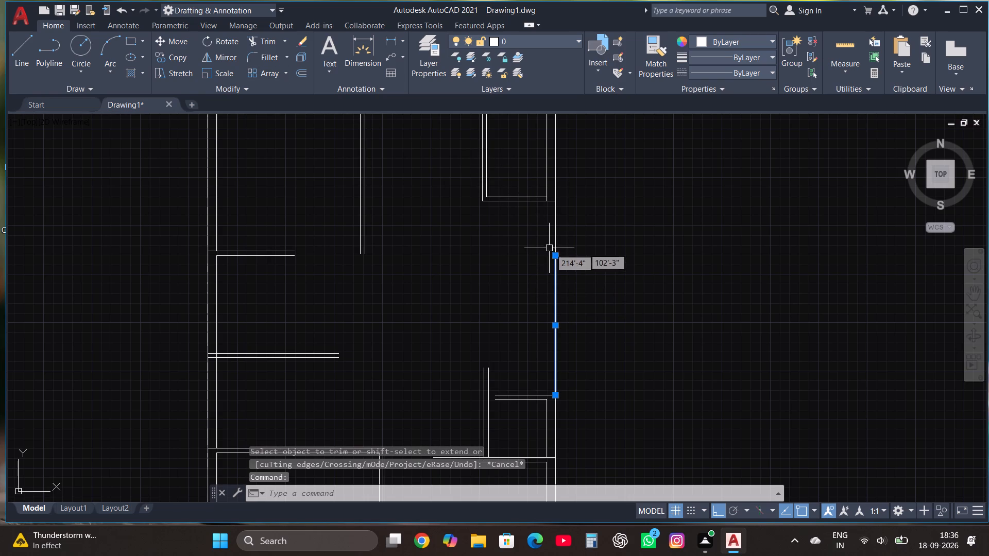
left_click(553, 255)
left_click(556, 202)
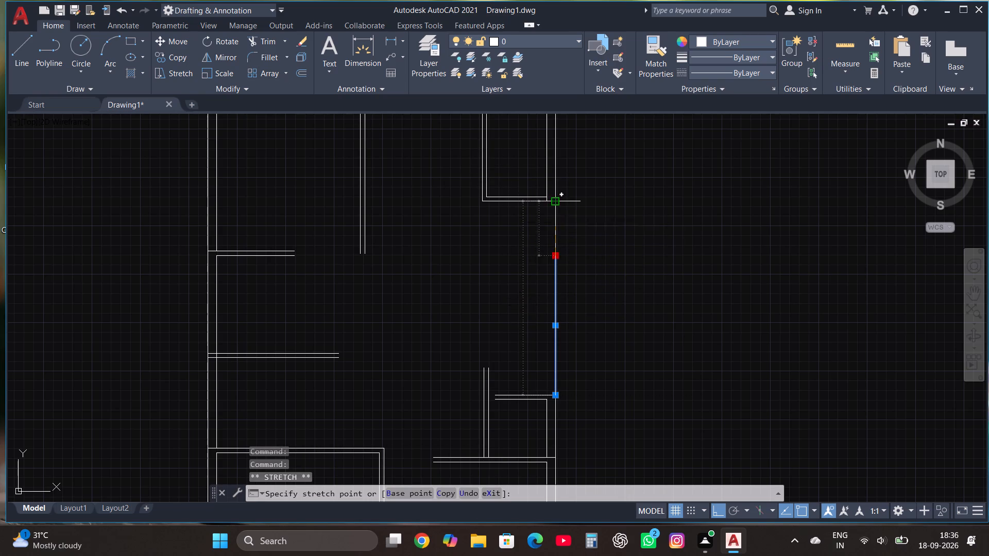
key("Escape")
Offset the stretched outer right wall line 4.5" to the inside.
left_click(559, 279)
left_click(539, 265)
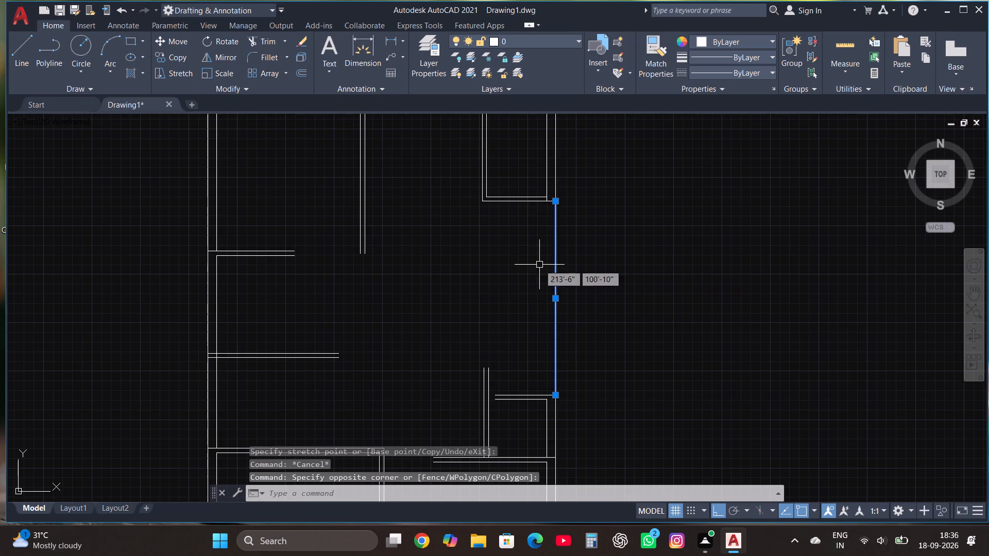
left_click(291, 70)
left_click(297, 71)
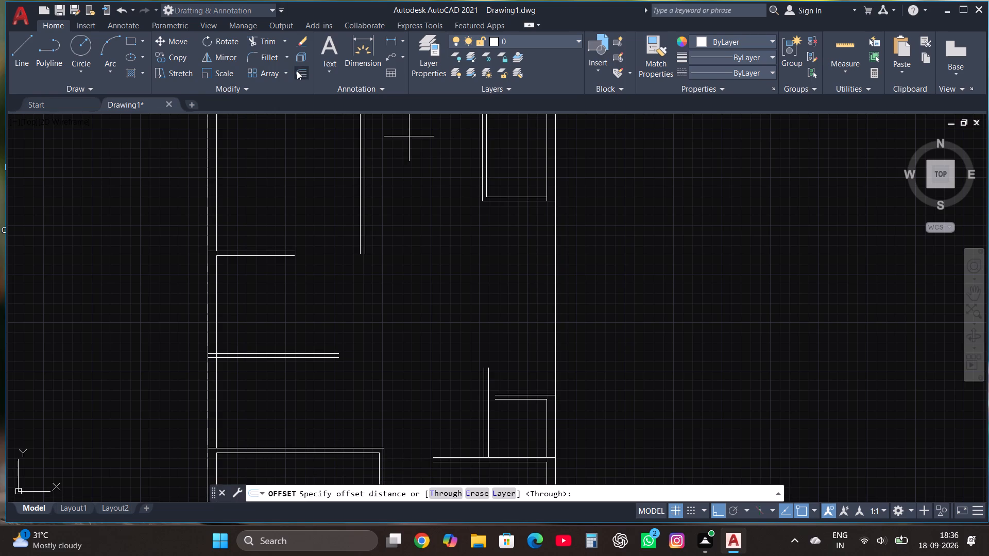
left_click(555, 305)
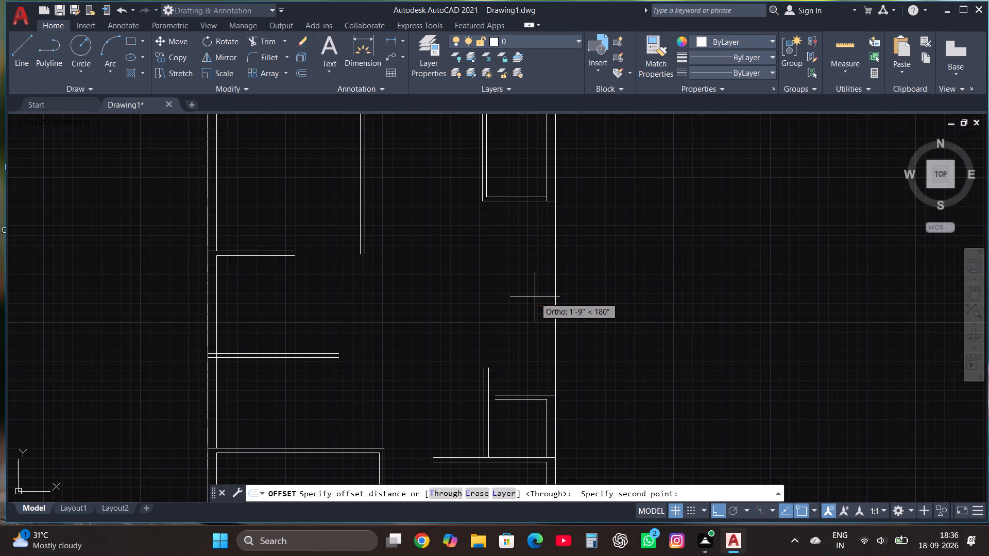
type("4.5\"")
key("Return")
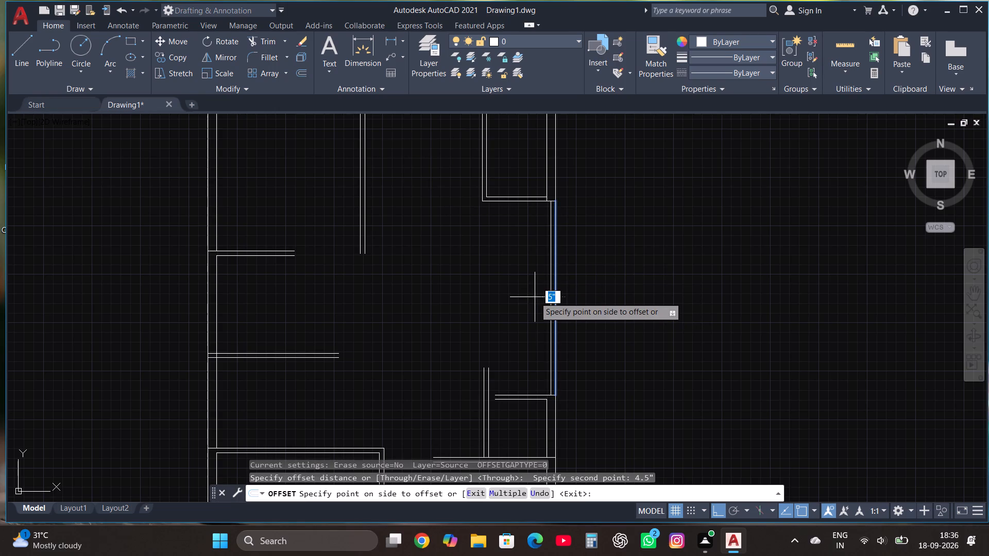
left_click(535, 297)
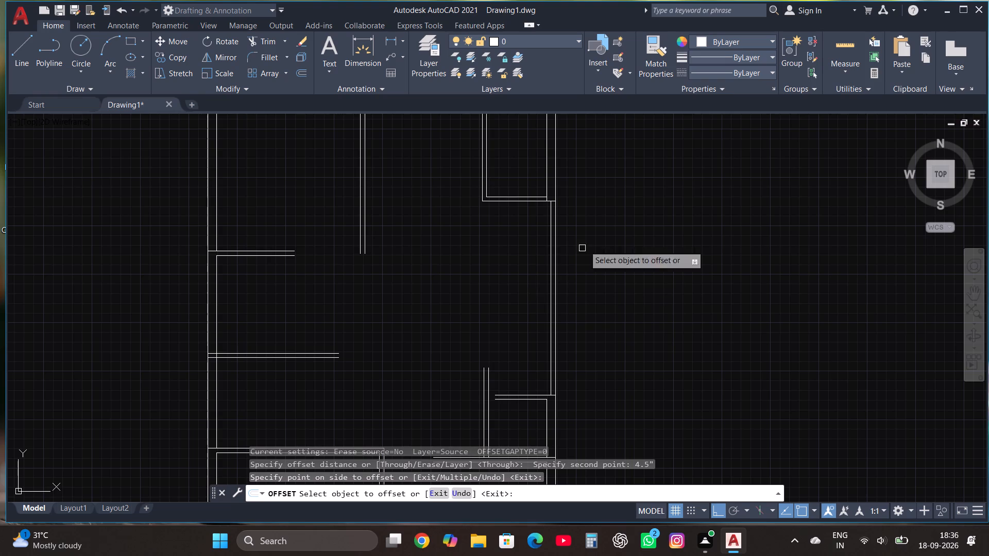
Draw a vertical line from the left end of the lower-right room's upper wall down past the wall line below.
scroll(567, 245, "down", 2)
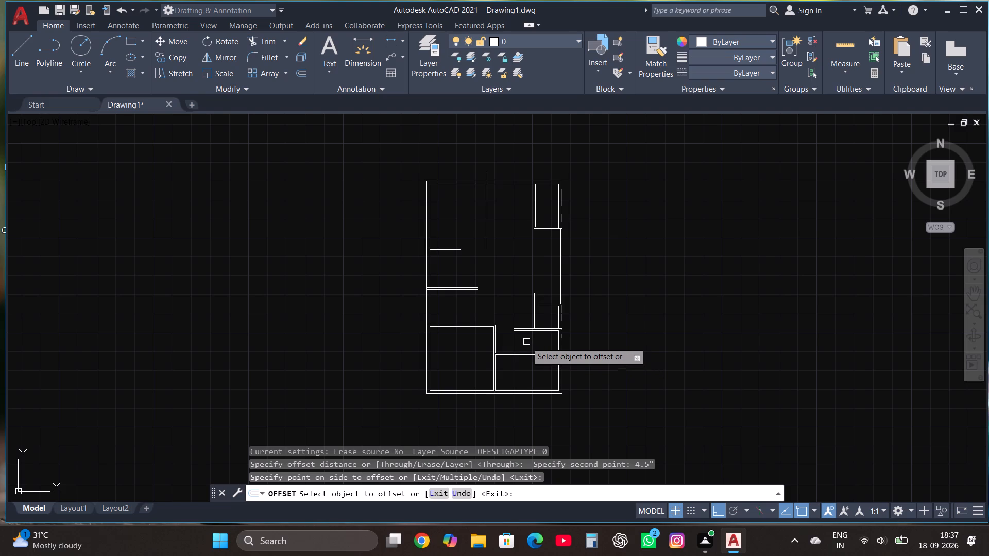
scroll(526, 342, "up", 4)
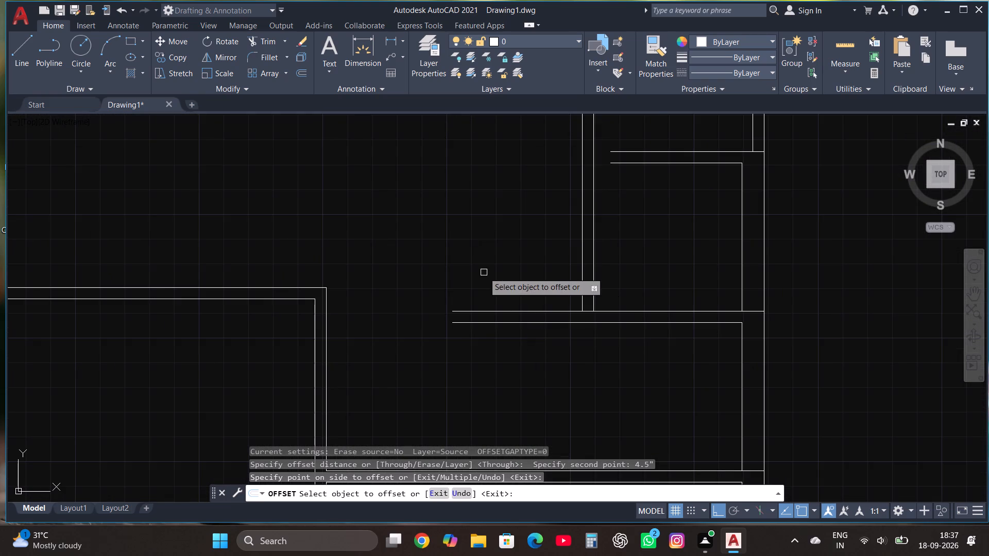
scroll(483, 277, "down", 1)
left_click(23, 55)
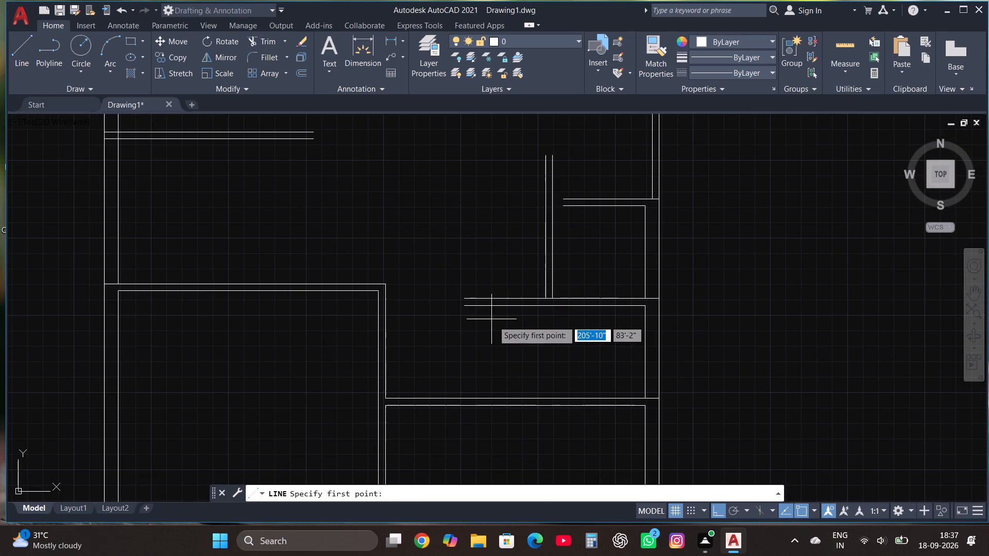
left_click(465, 307)
scroll(467, 390, "up", 3)
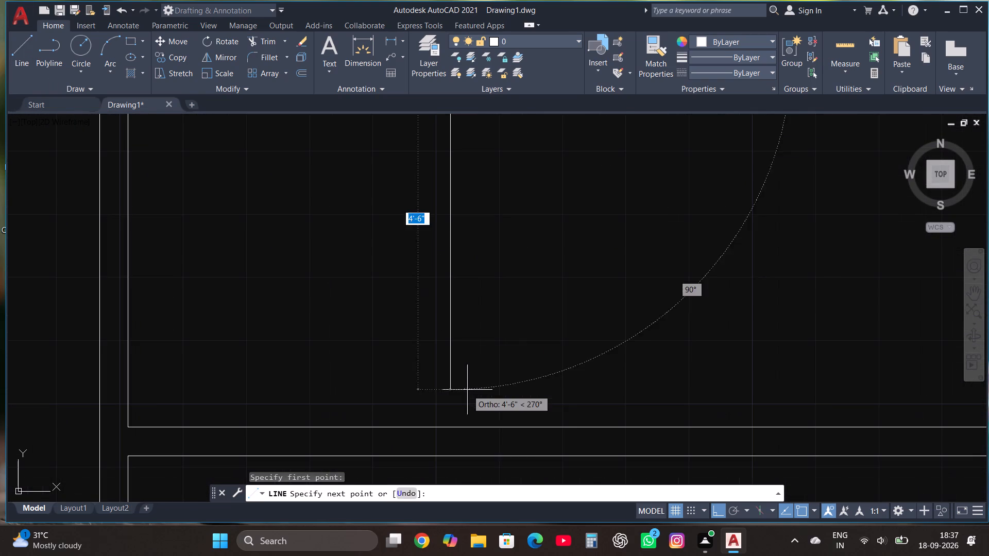
left_click(447, 445)
key("Escape")
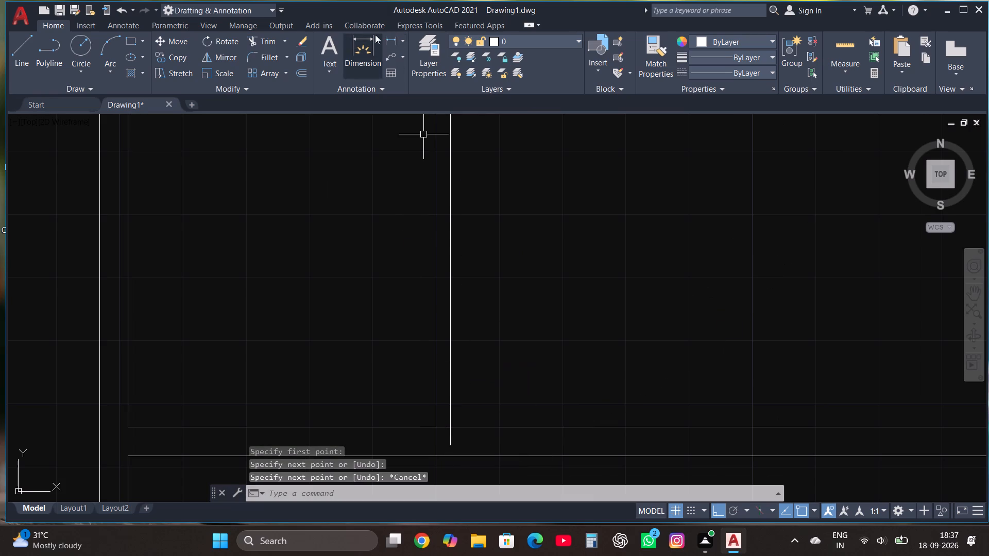
Trim the new vertical line's lower end where it passes the wall line below.
left_click(270, 43)
left_click(452, 445)
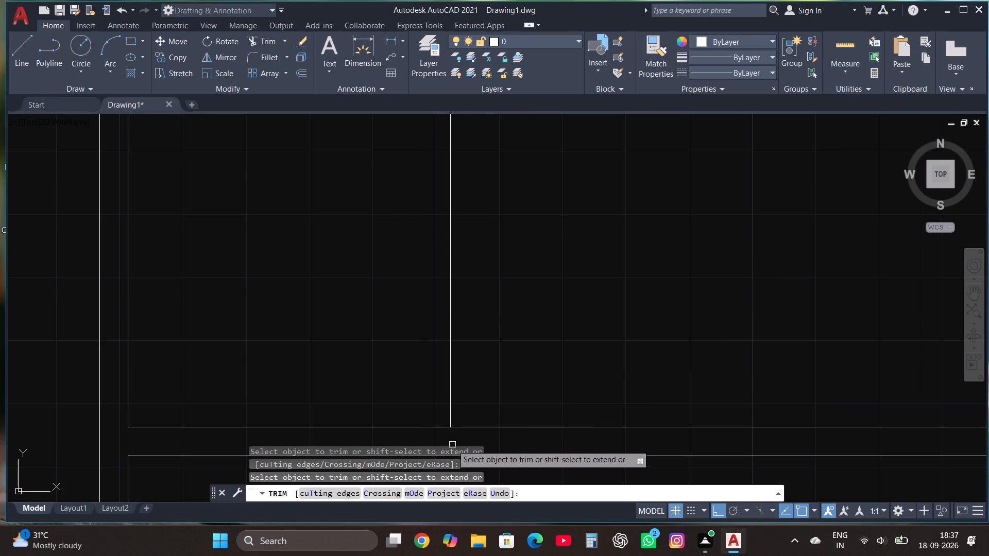
key("Escape")
Offset the new vertical line 4.5" to its left.
left_click(450, 384)
scroll(450, 384, "down", 1)
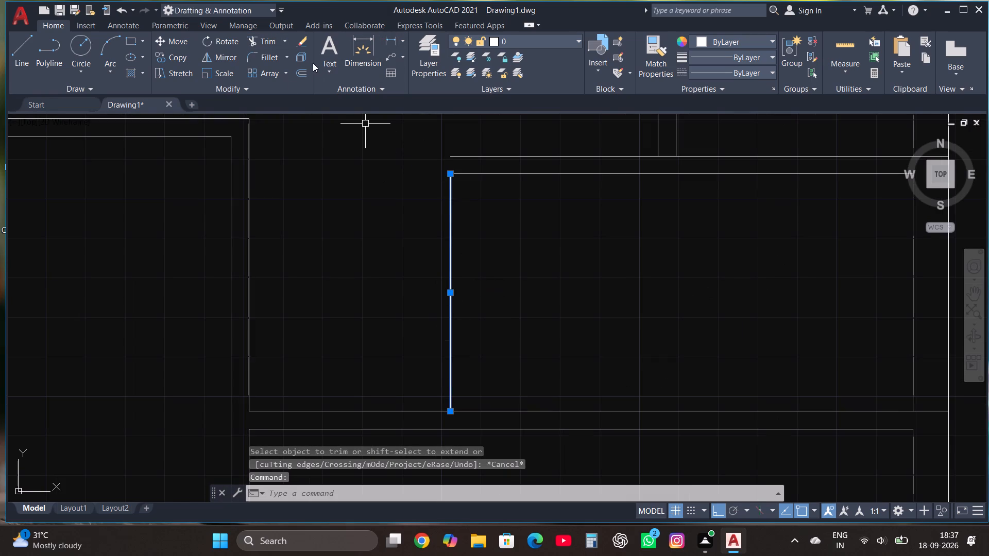
left_click(304, 69)
left_click(450, 302)
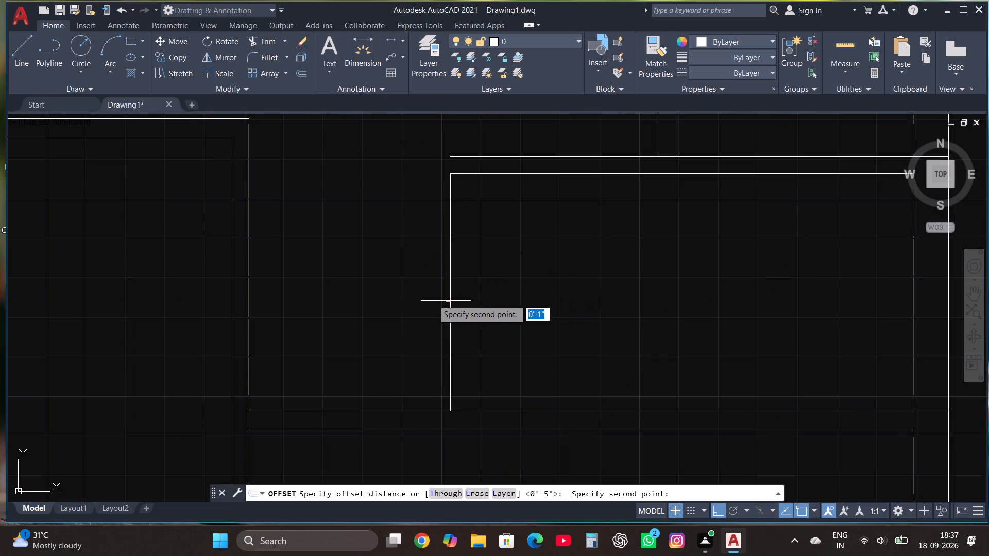
left_click(431, 299)
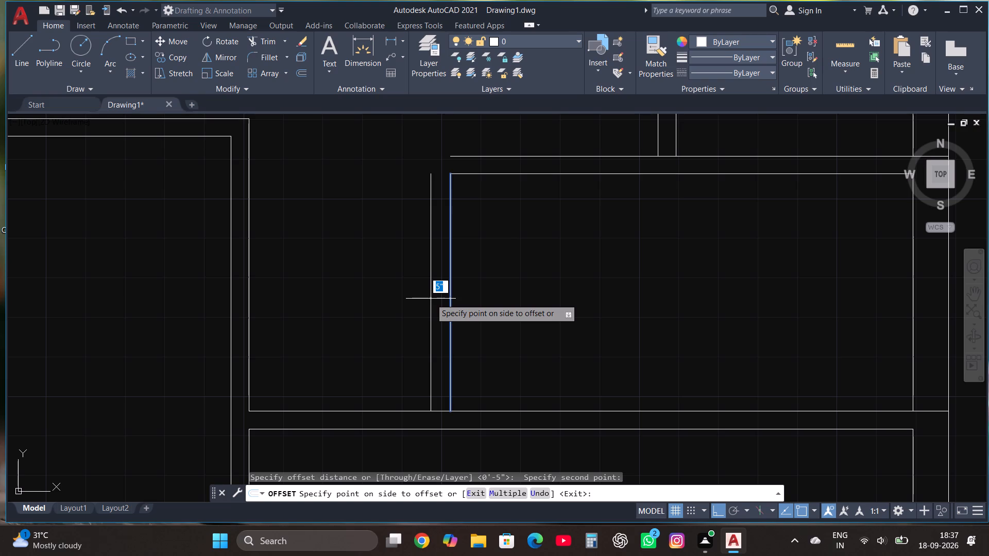
type("4.5\"")
key("Return")
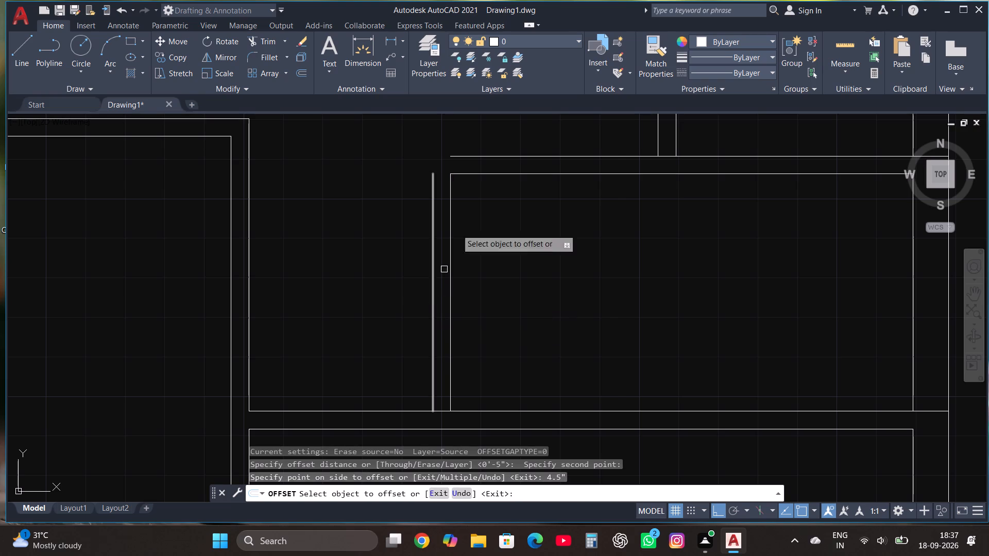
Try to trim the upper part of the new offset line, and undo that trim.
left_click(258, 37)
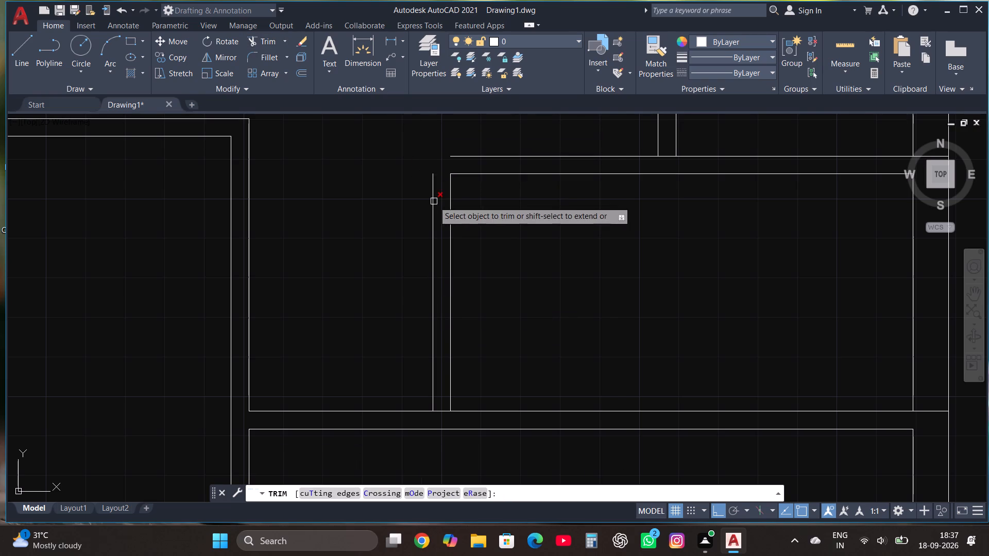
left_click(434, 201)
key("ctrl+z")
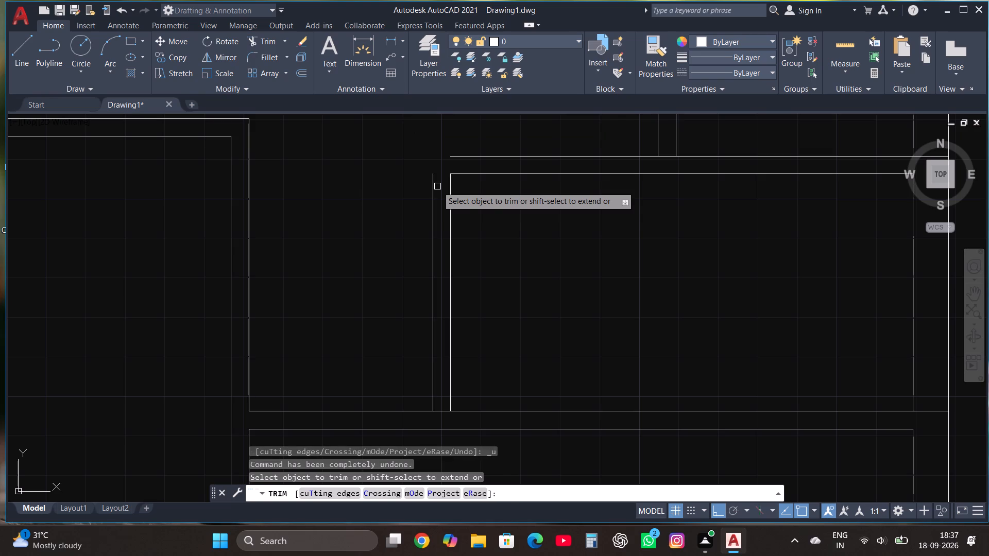
Fillet the new 4.5" offset line with the upper line of the lower-right room's top wall to close the corner.
key("Escape")
left_click(273, 57)
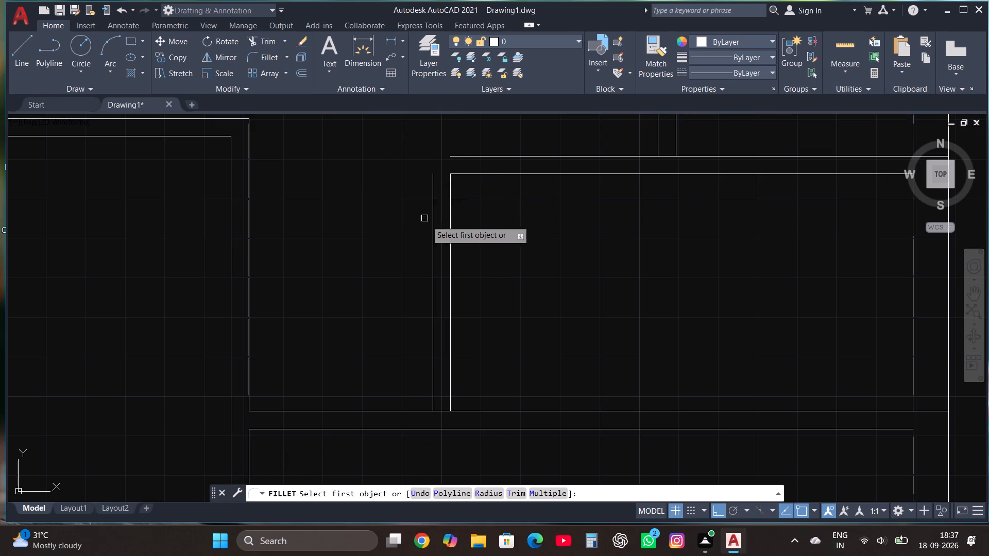
left_click(432, 231)
left_click(454, 155)
scroll(358, 253, "down", 3)
key("Escape")
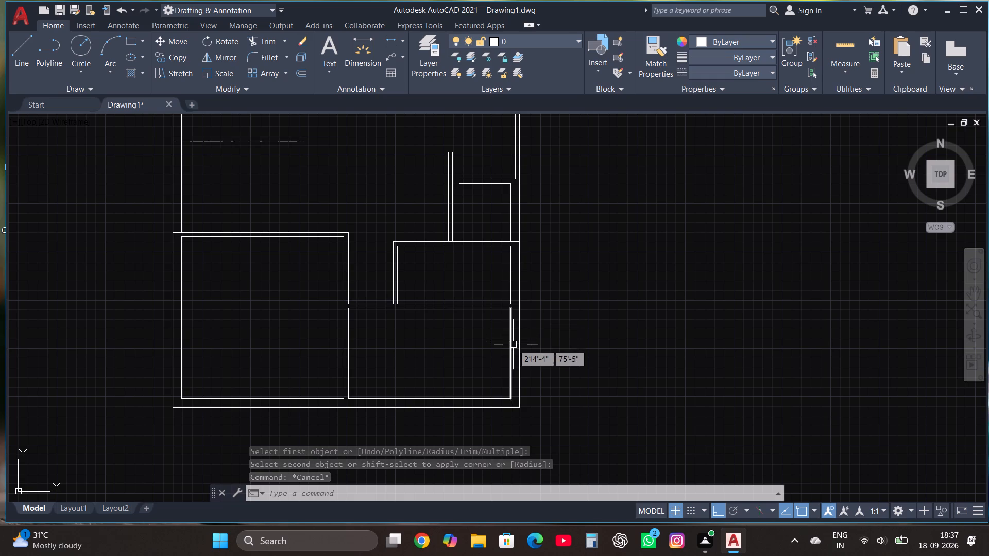
Fillet both lines of the upper-left room's bottom wall with the matching lines of its right wall to close the corner.
scroll(516, 347, "down", 1)
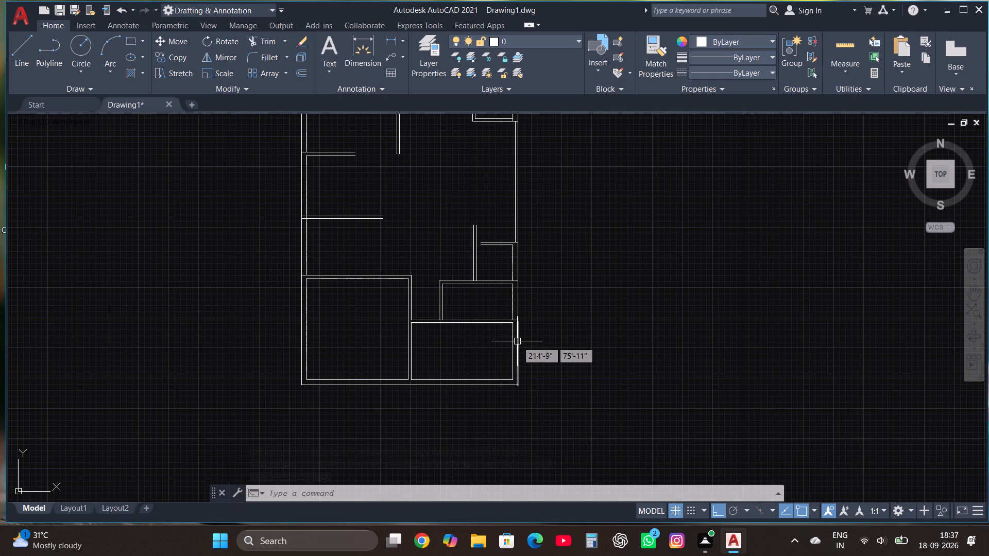
scroll(510, 333, "down", 1)
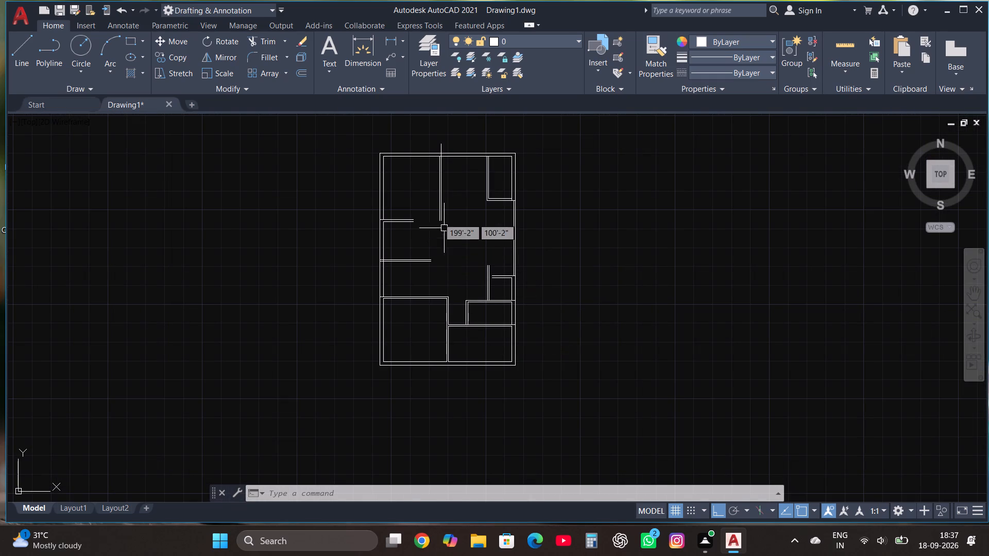
scroll(428, 220, "up", 2)
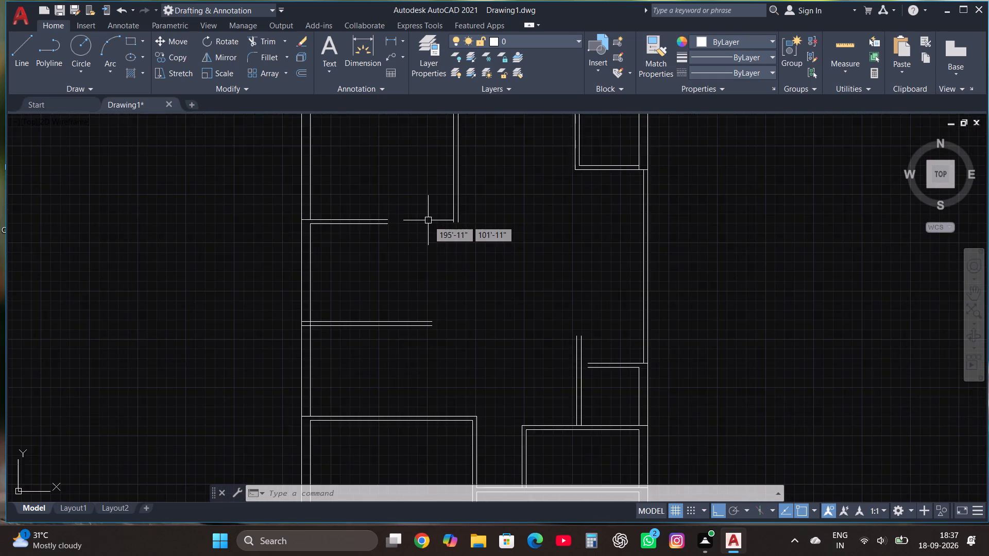
scroll(428, 220, "up", 1)
left_click(20, 53)
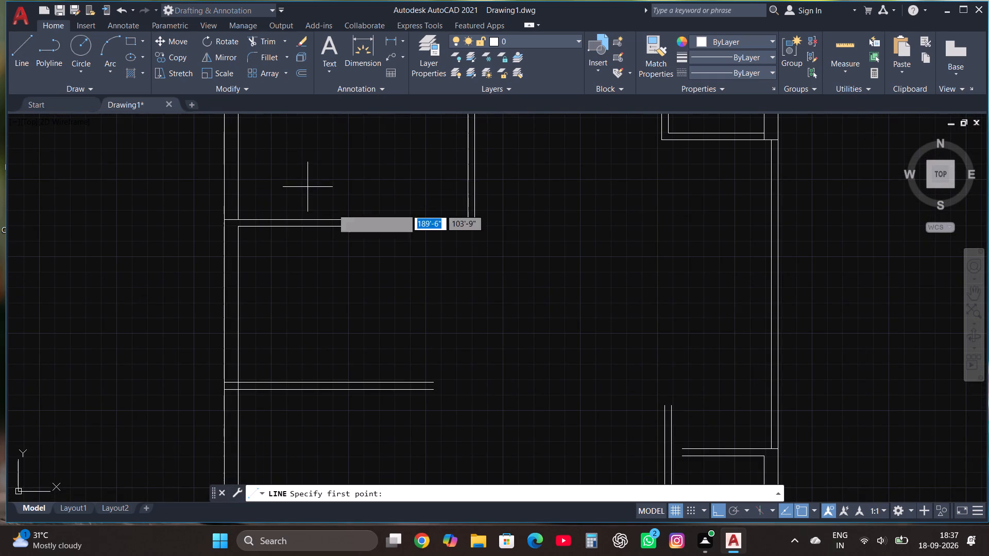
key("Escape")
left_click(267, 53)
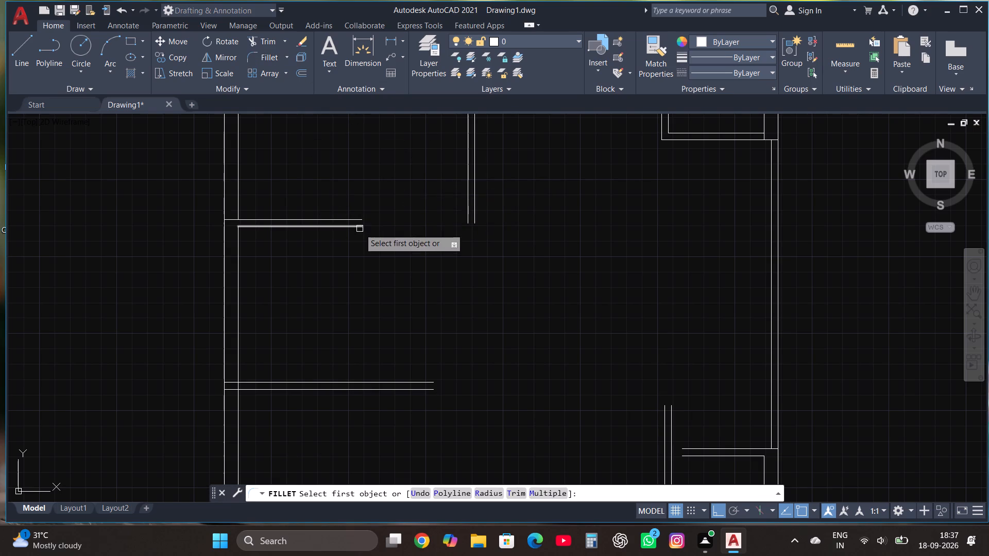
left_click(357, 218)
left_click(468, 219)
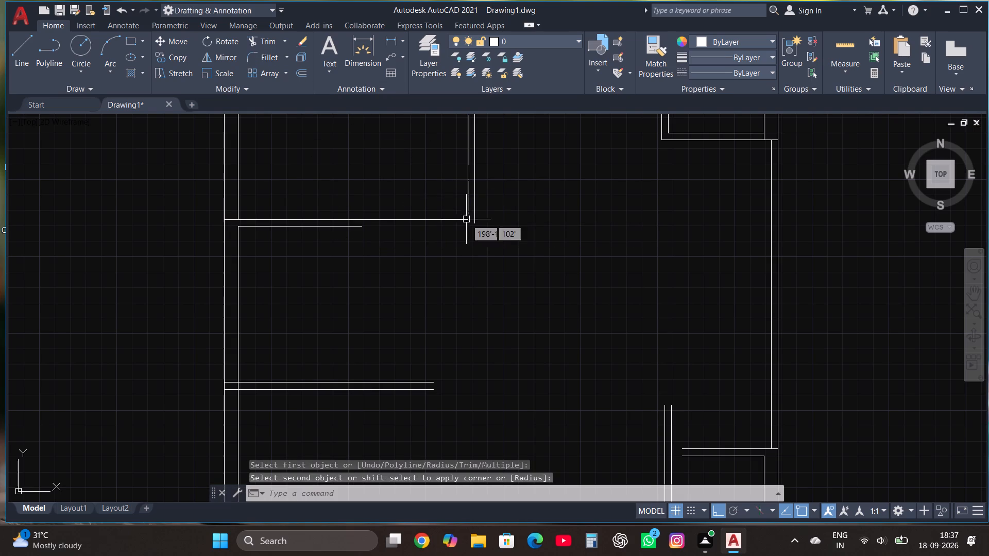
left_click(262, 59)
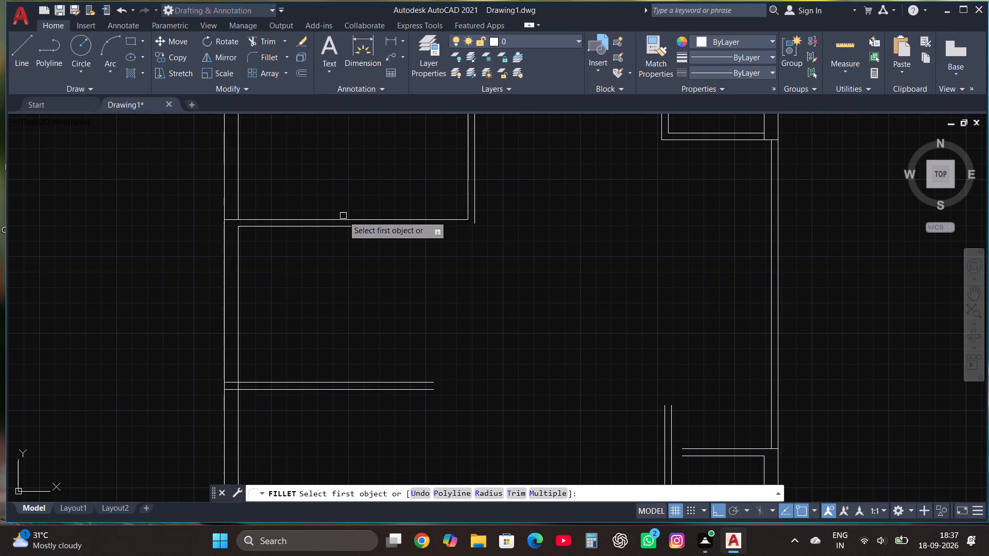
left_click(346, 225)
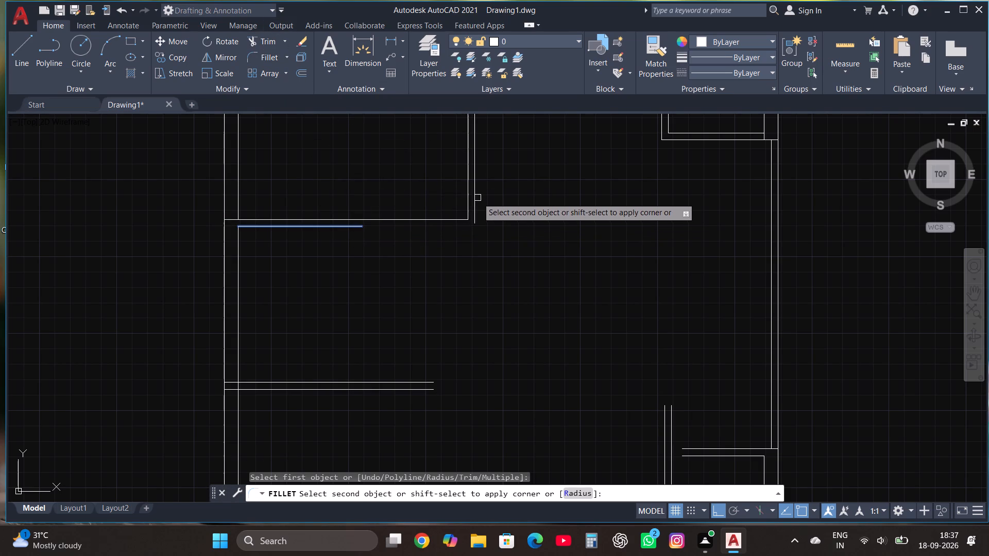
left_click(476, 196)
key("Escape")
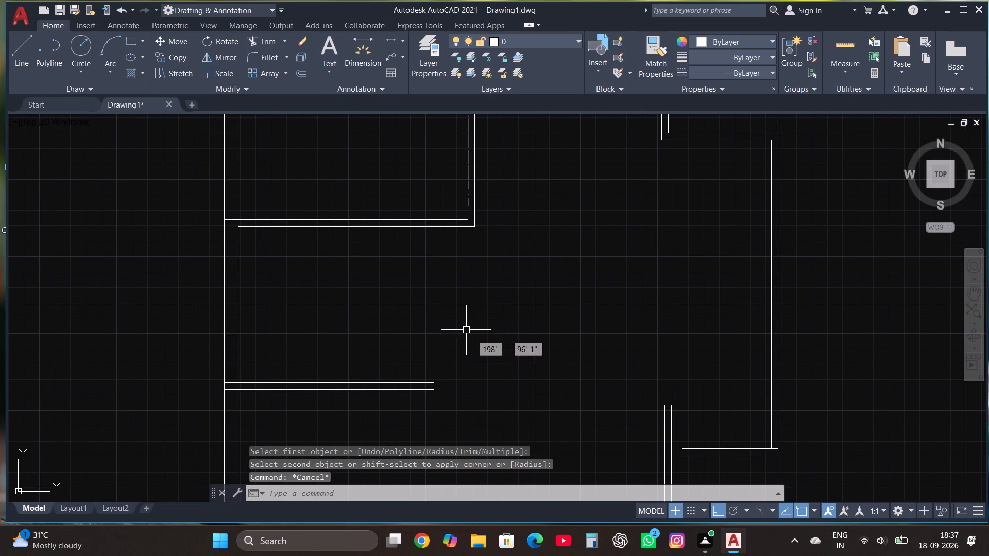
From the inner corner below the upper-left room, draw a line 6'8" right along the wall, then about 8'7" down past the next wall line.
scroll(503, 351, "down", 1)
scroll(474, 299, "down", 1)
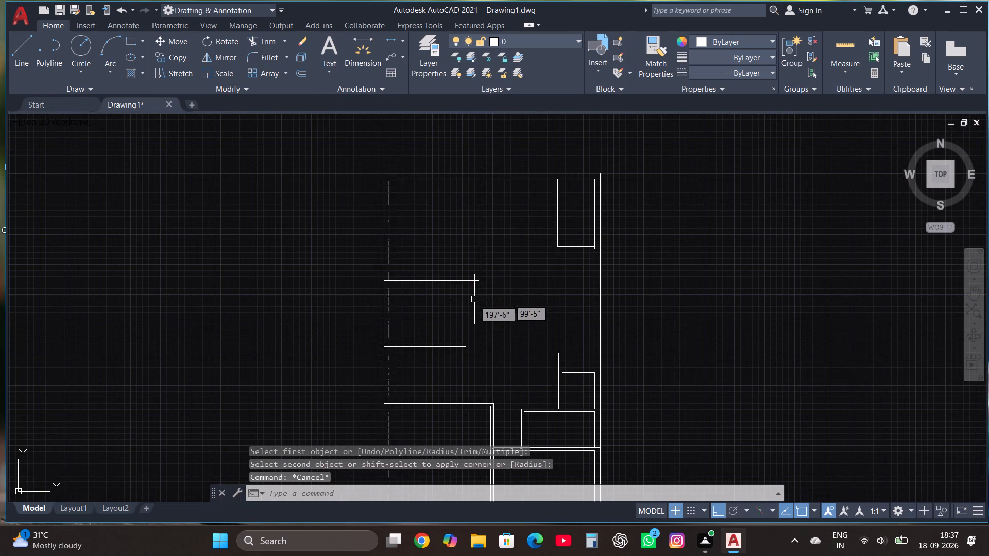
scroll(441, 317, "up", 2)
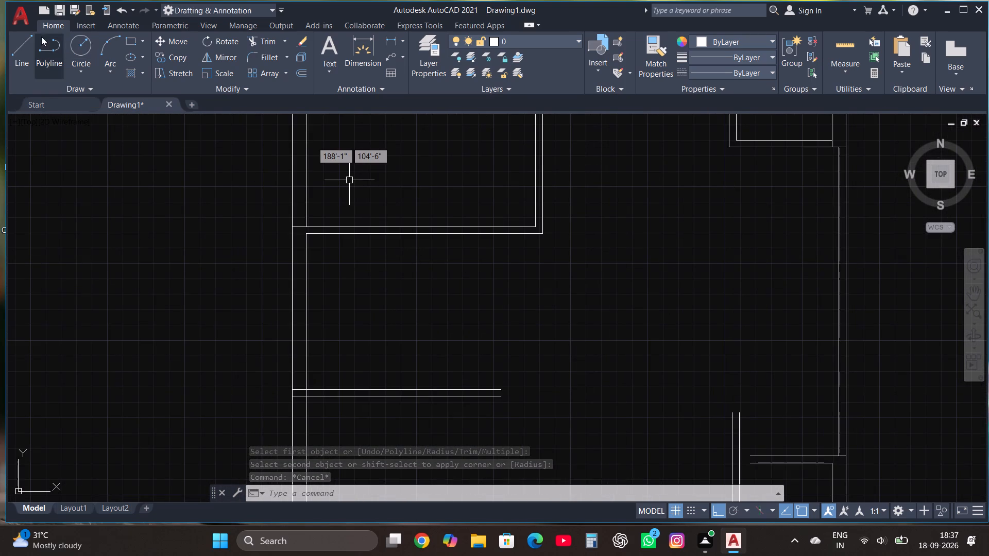
left_click(22, 46)
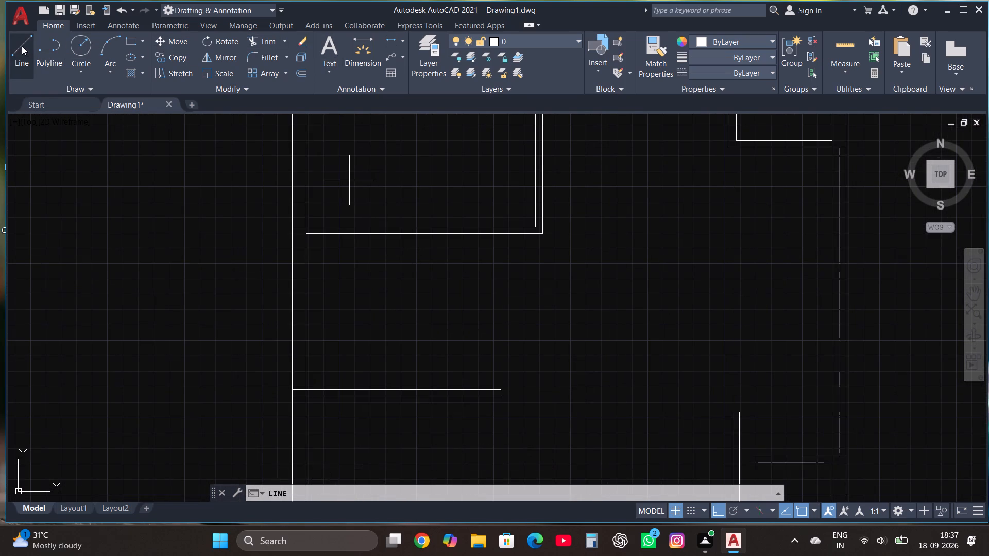
left_click(304, 234)
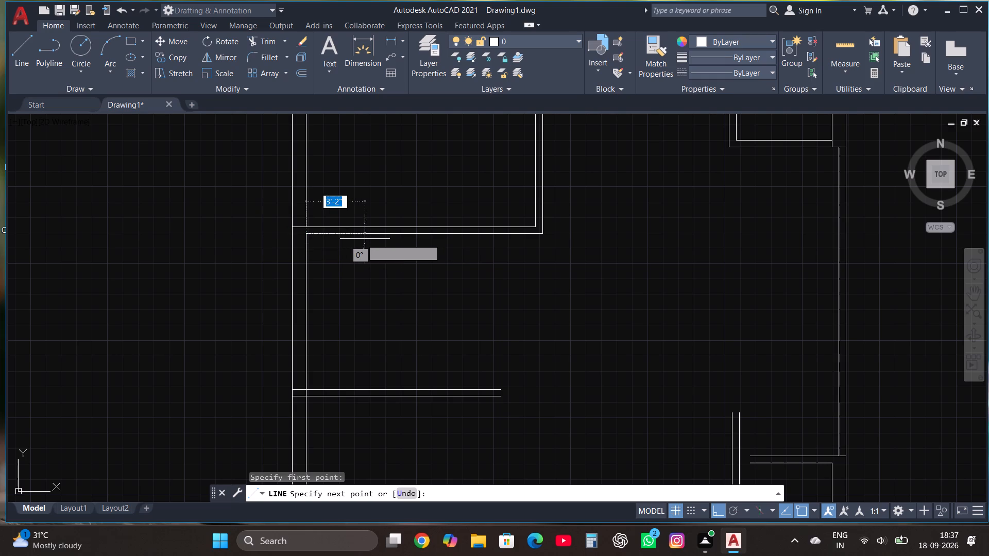
type("6'8\"")
key("Return")
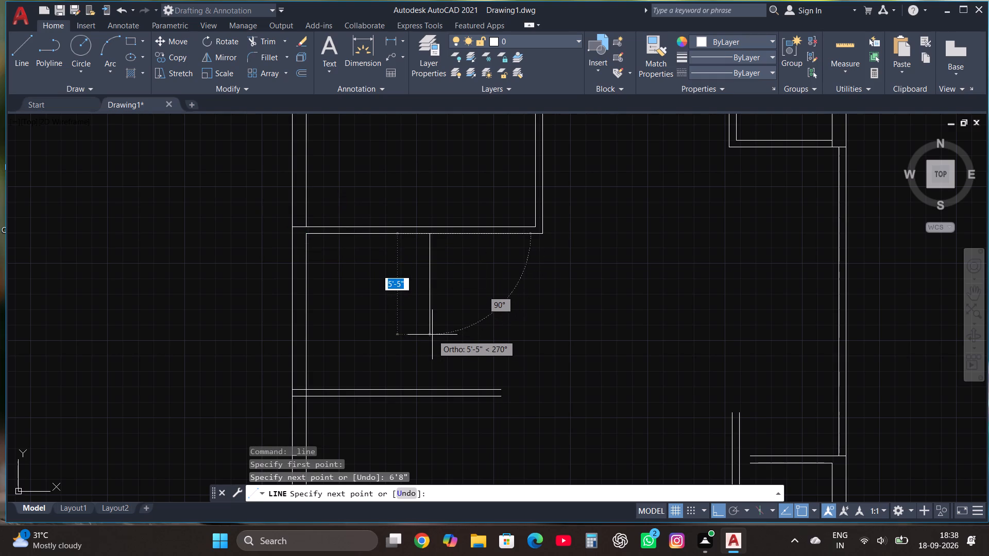
scroll(419, 384, "up", 3)
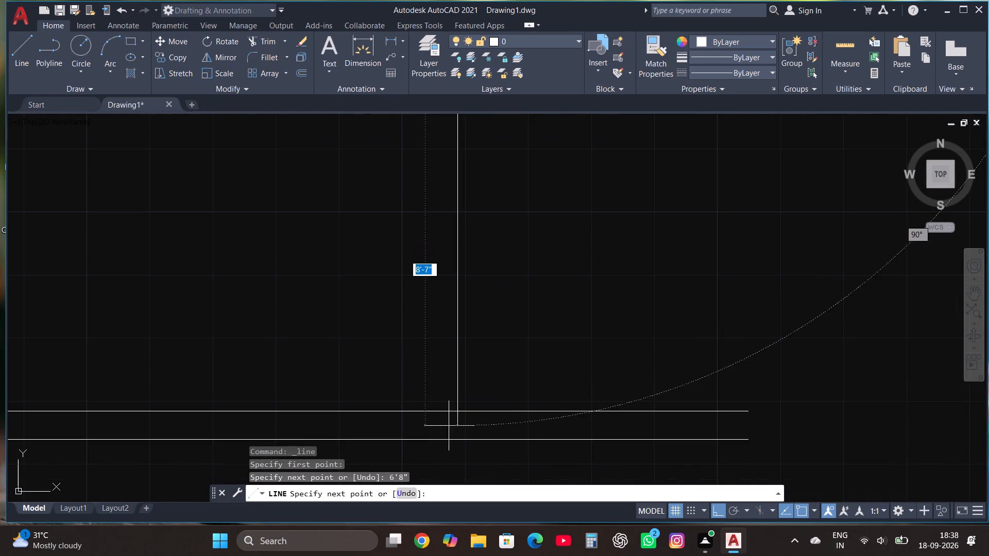
left_click(456, 425)
key("Escape")
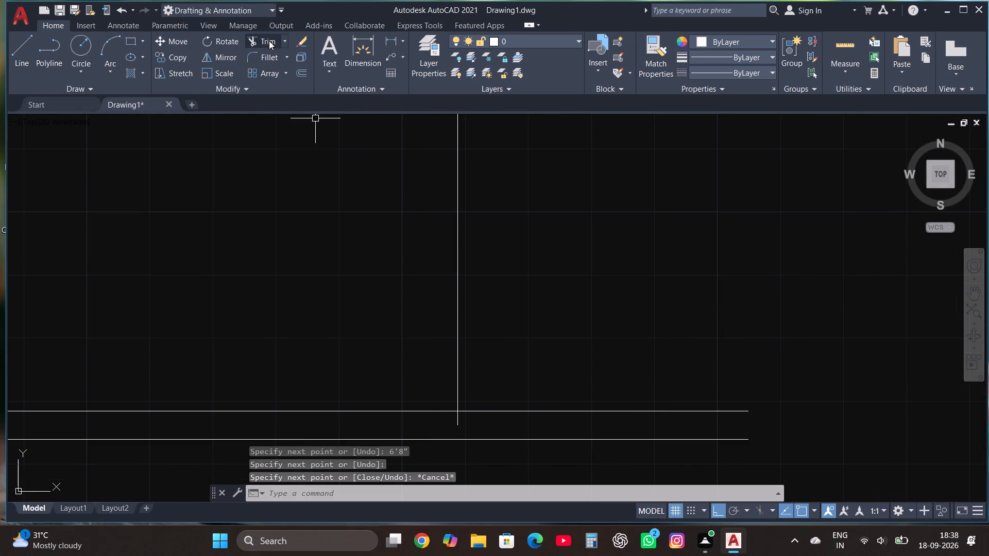
Trim the new vertical line's lower end where it passes the upper line of the wall below.
left_click(269, 40)
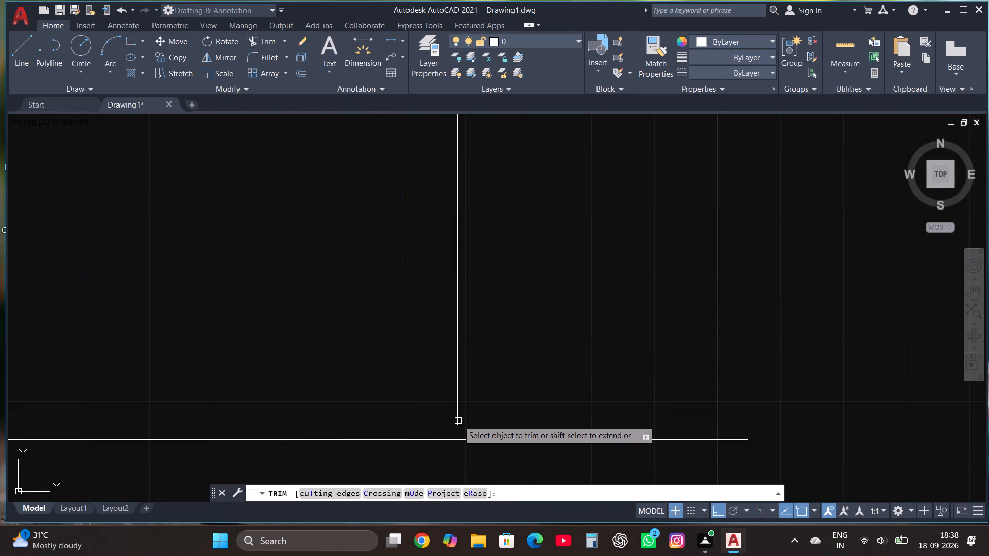
left_click(458, 421)
key("Escape")
Offset the new vertical line 4.5" to its right to form the partition wall.
left_click(456, 389)
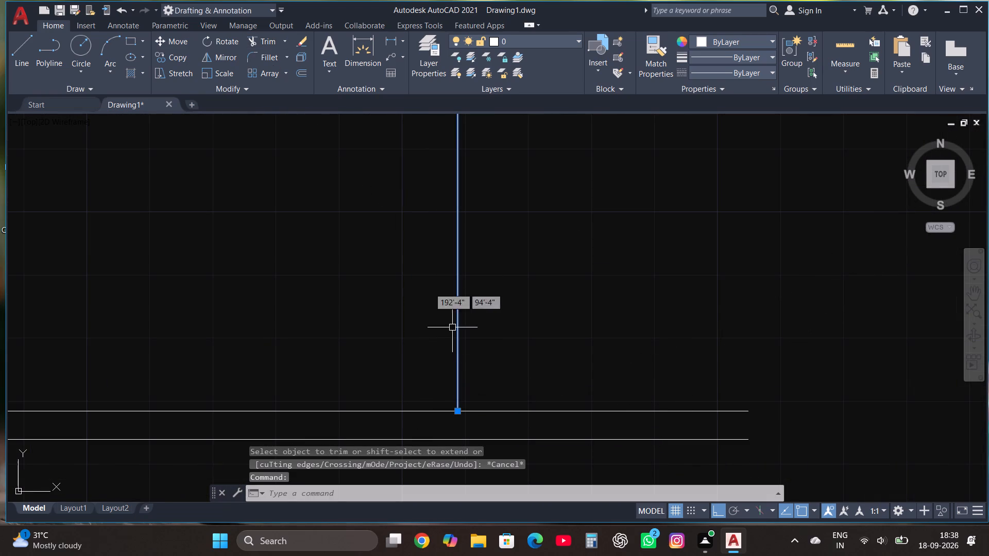
left_click(306, 74)
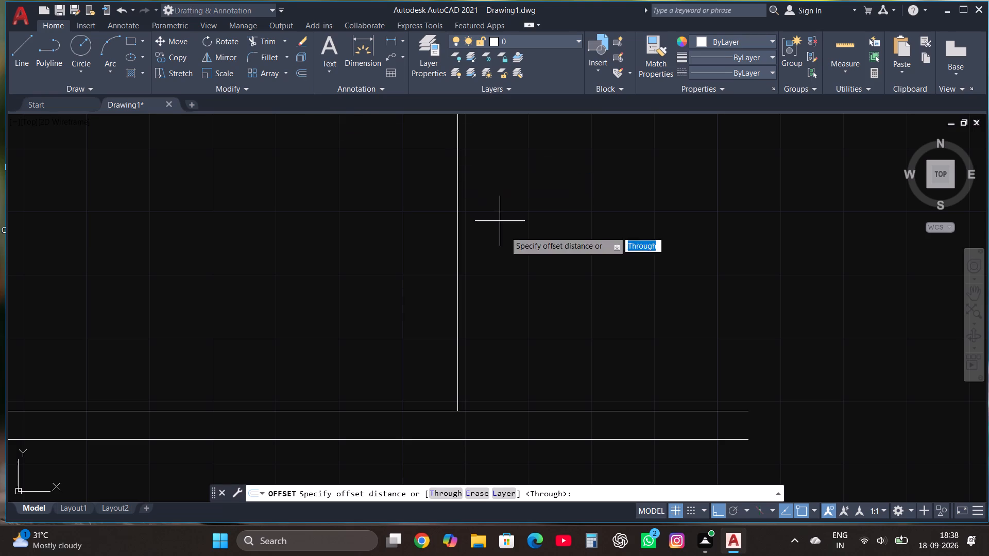
left_click(459, 290)
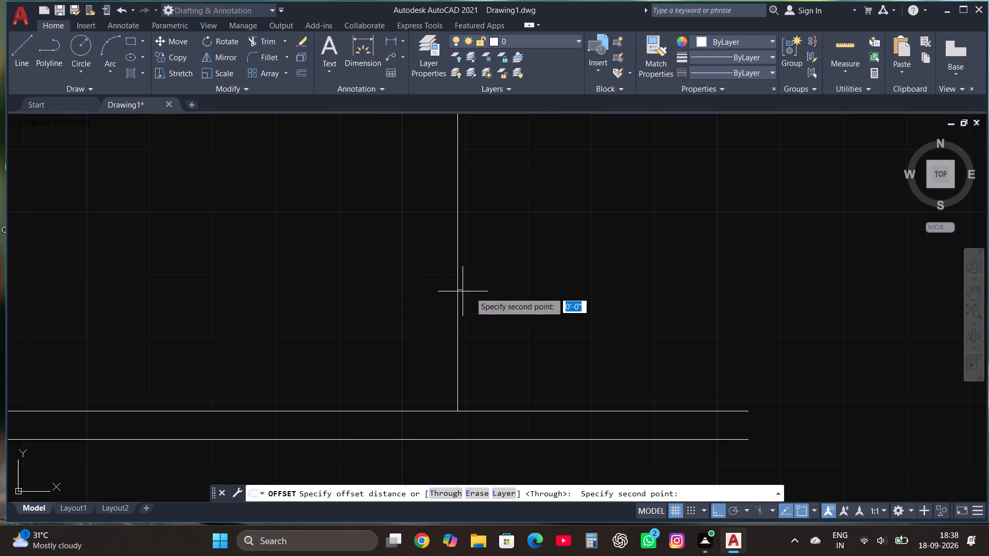
type("4.5\"")
key("Return")
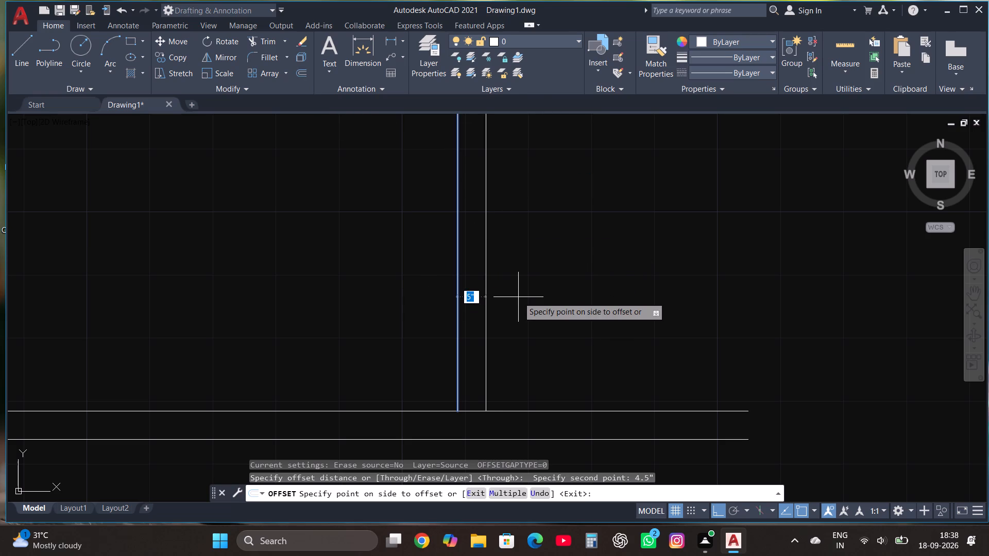
type("4.5\"")
key("Return")
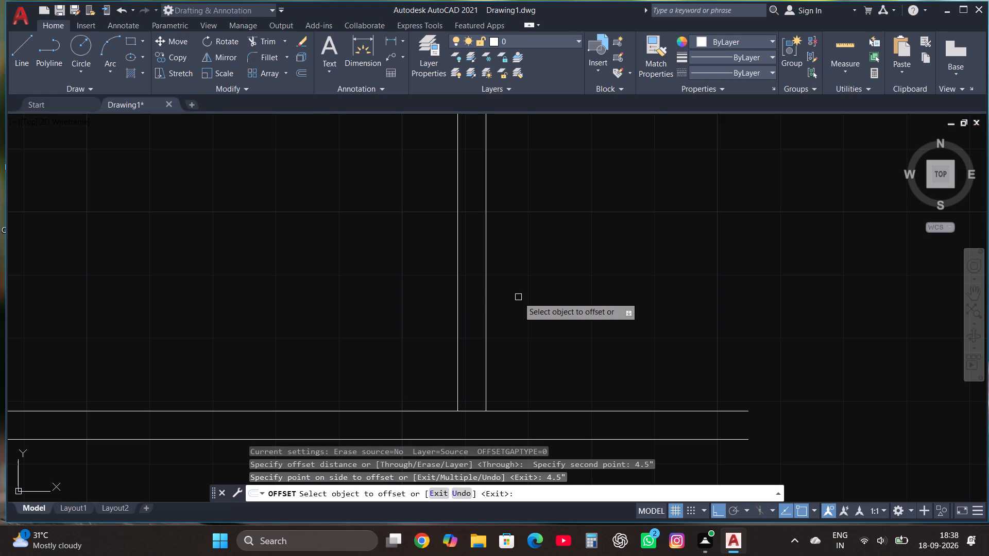
left_click(518, 297)
key("Escape")
Insert a Door - Imperial block from the architectural tool palette in the empty space left of the plan, and close the palette.
scroll(536, 342, "down", 3)
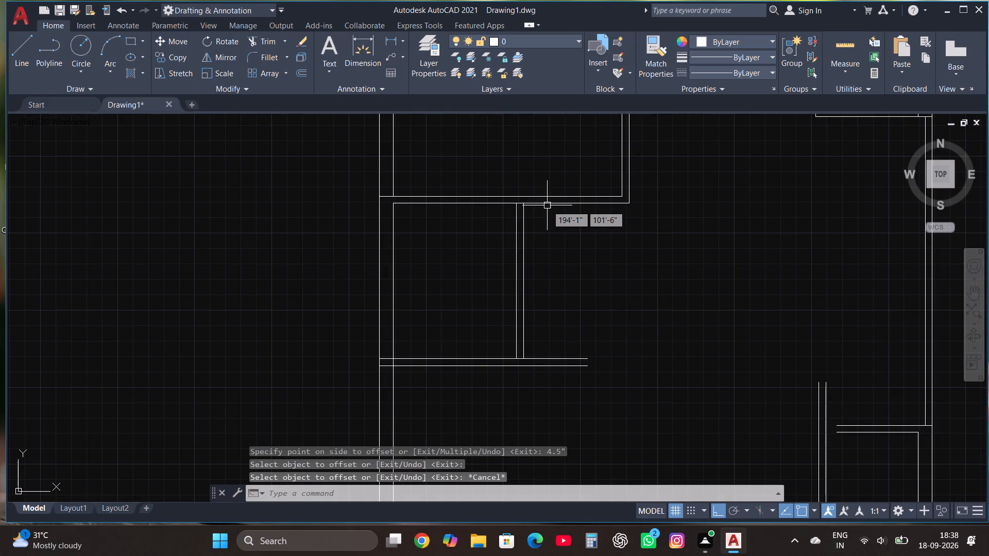
scroll(544, 201, "down", 2)
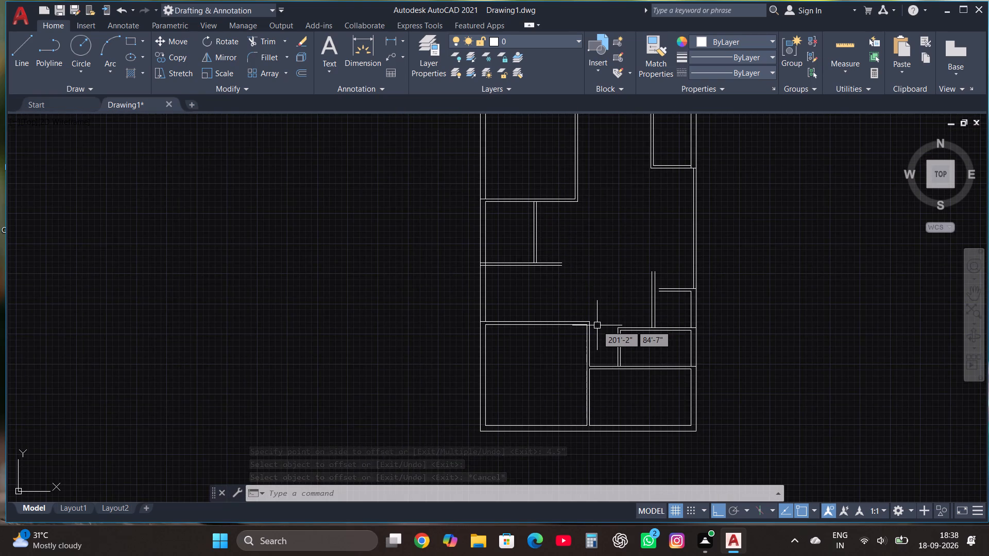
type("tool")
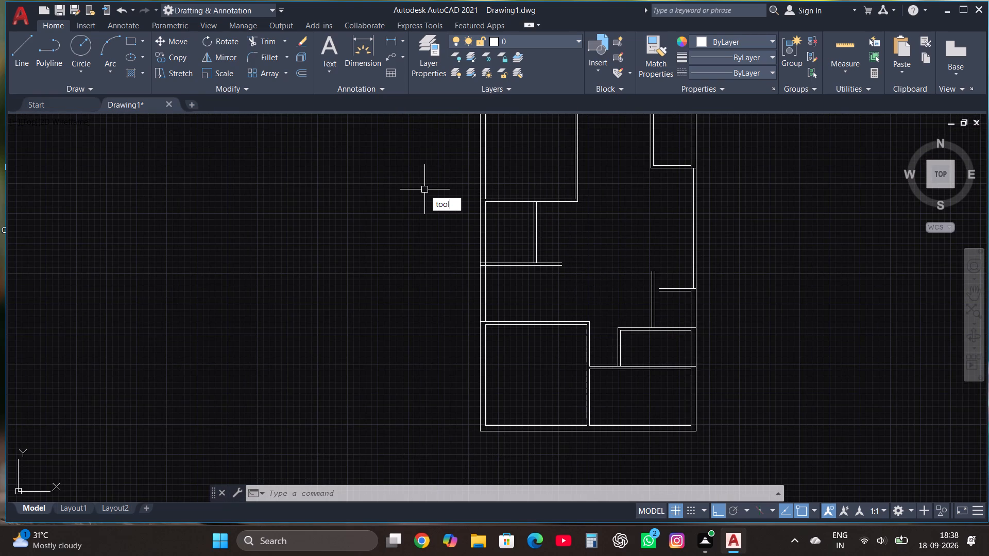
left_click(471, 219)
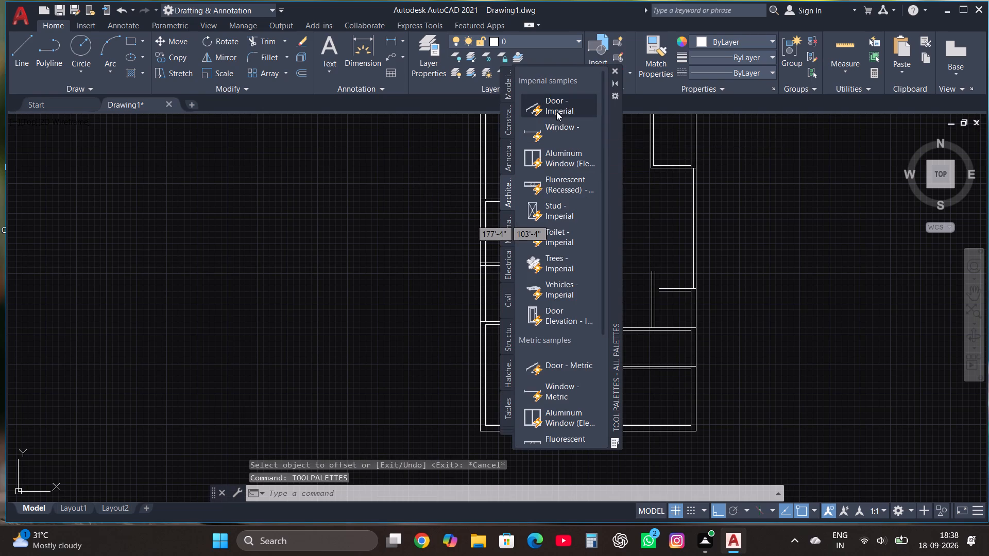
left_click(557, 107)
left_click(209, 258)
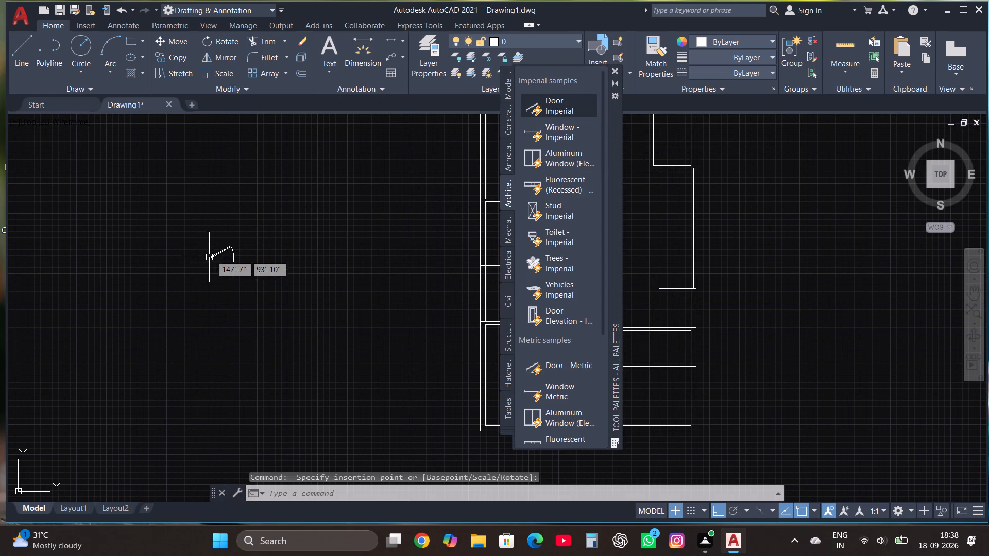
left_click(619, 68)
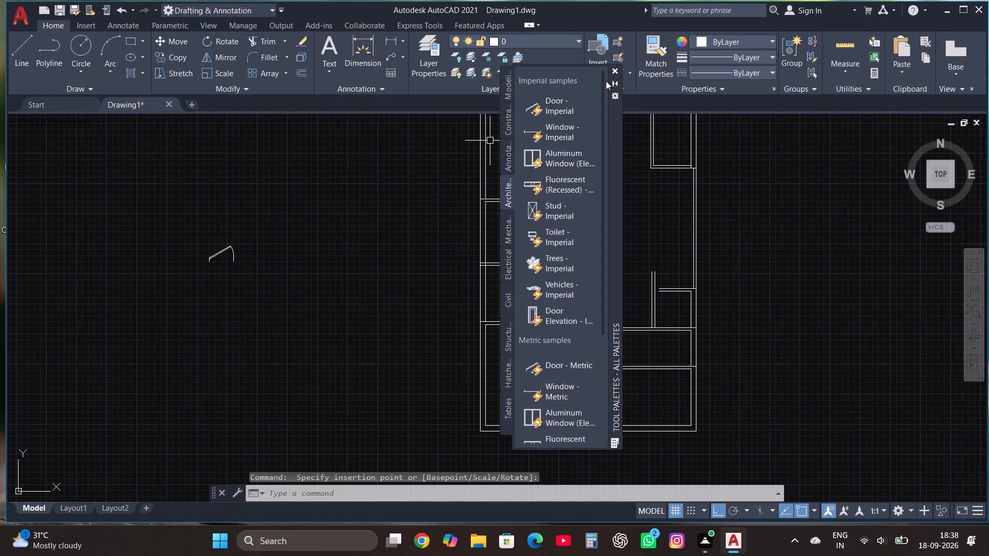
Set the inserted door block's opening angle to Open 90º.
scroll(180, 250, "up", 2)
left_click(263, 262)
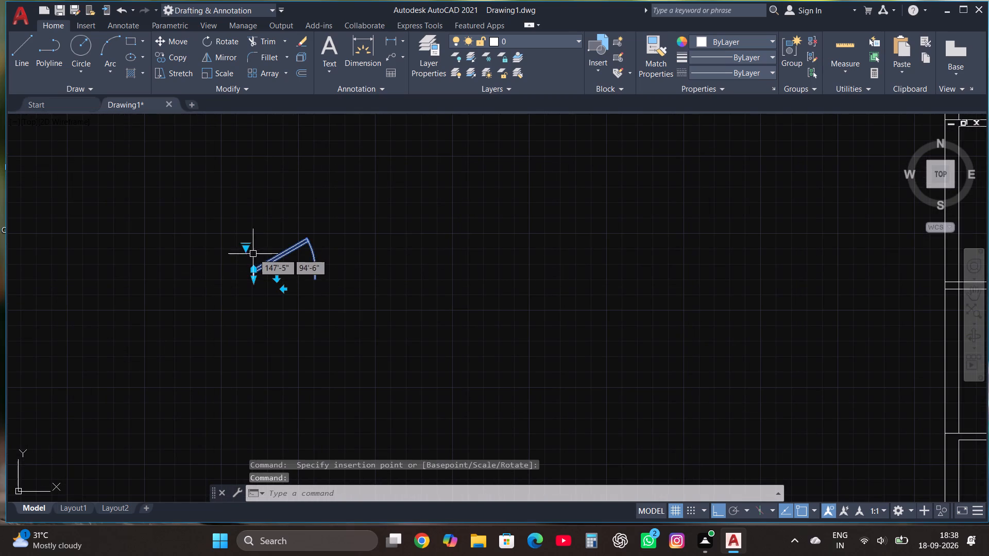
left_click(243, 246)
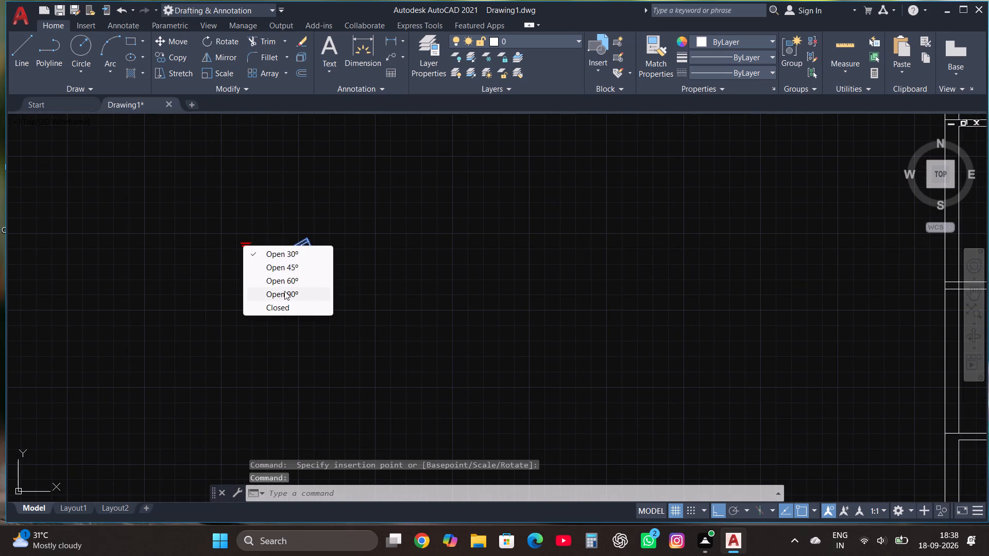
left_click(284, 291)
key("Escape")
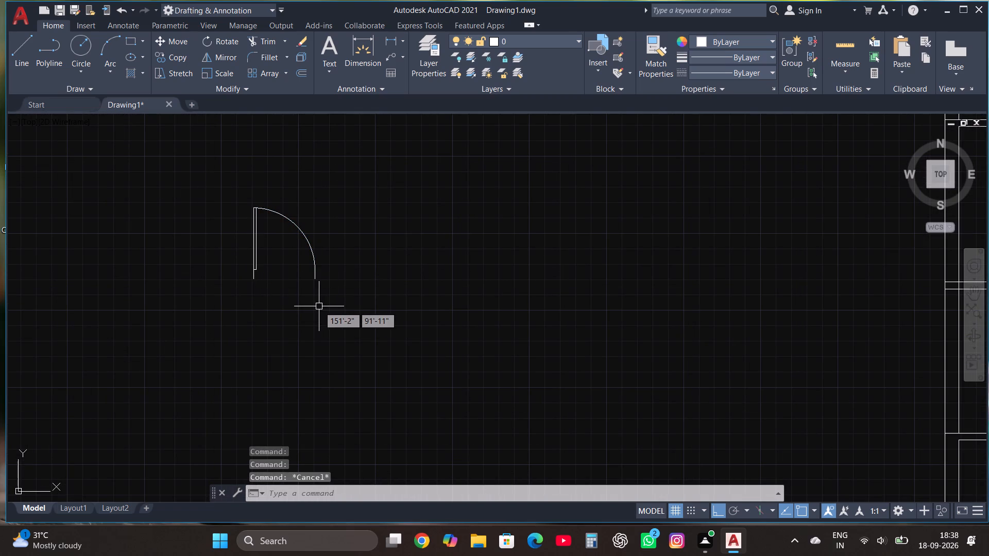
Rotate the door block 180° about a point inside its swing.
left_click_drag(275, 266, 270, 260)
left_click(245, 229)
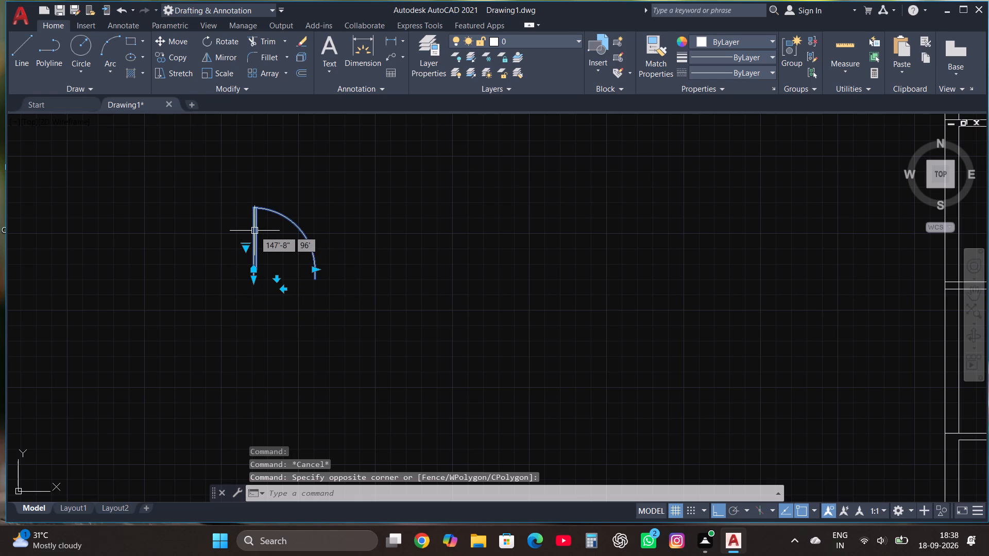
left_click(233, 42)
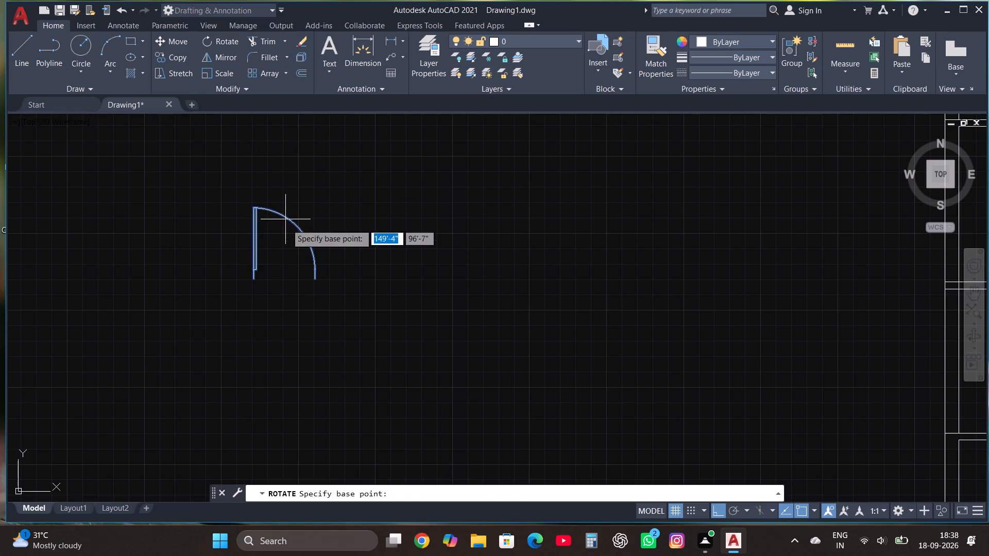
left_click(303, 241)
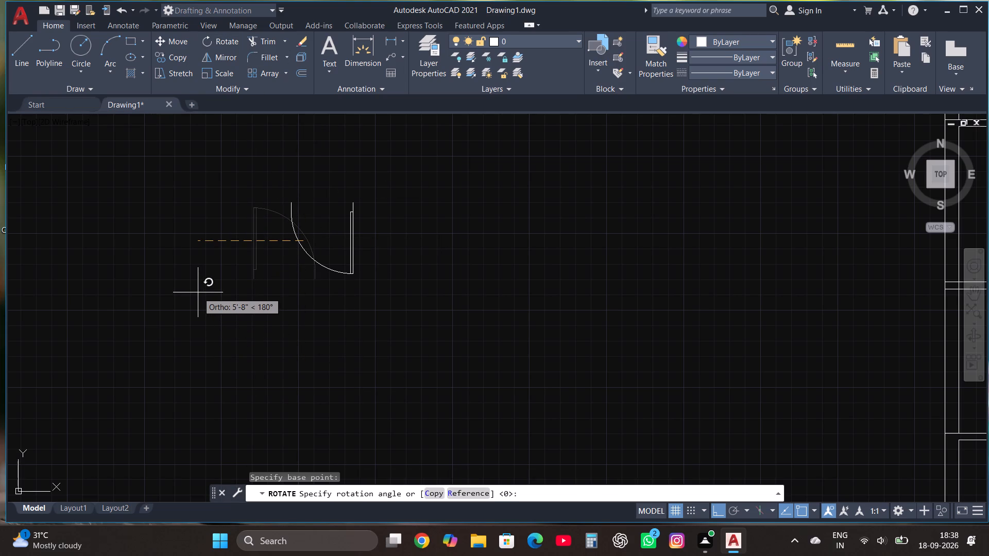
left_click(198, 292)
Move the door block, with Ortho off, onto the top wall of the lower-left room near that room's right corner.
left_click(310, 256)
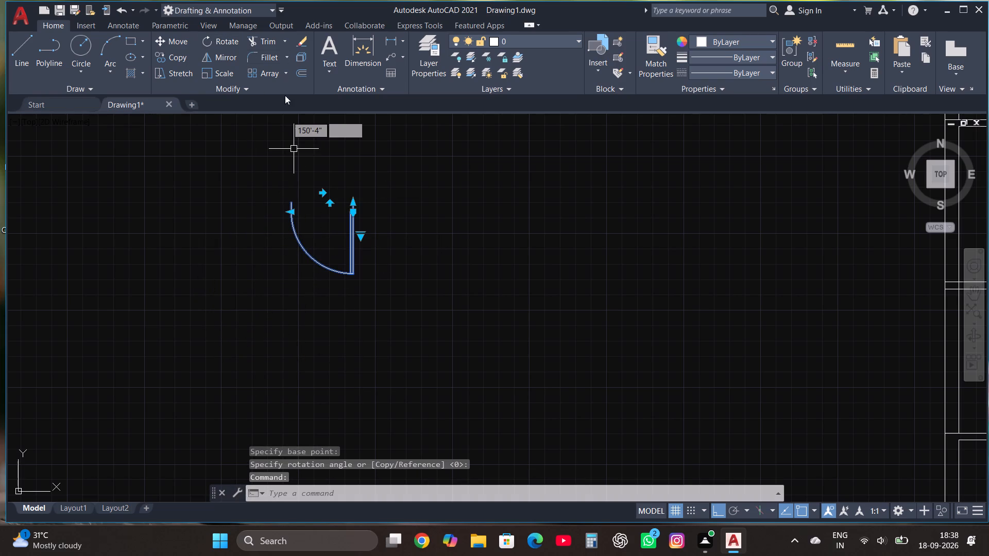
left_click(180, 40)
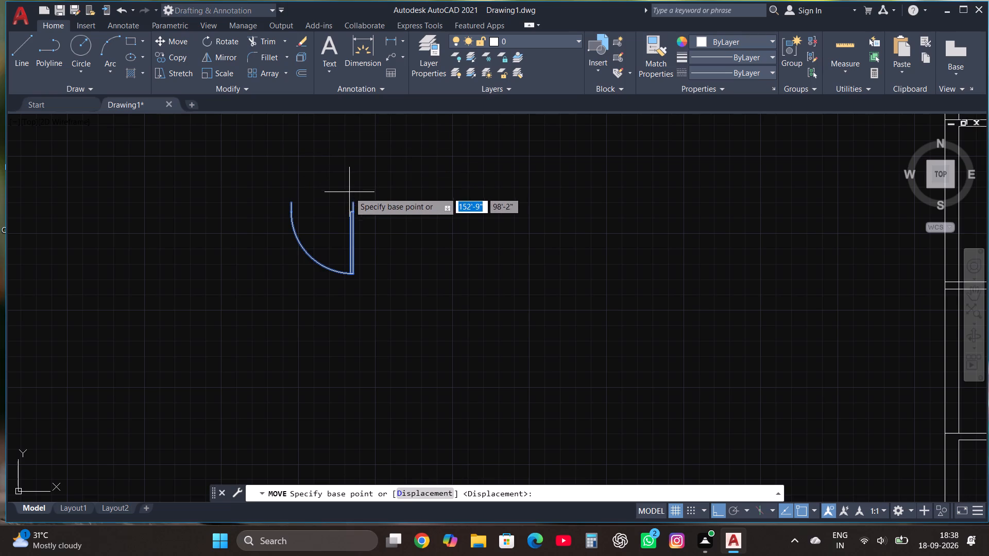
left_click(351, 200)
scroll(296, 204, "down", 5)
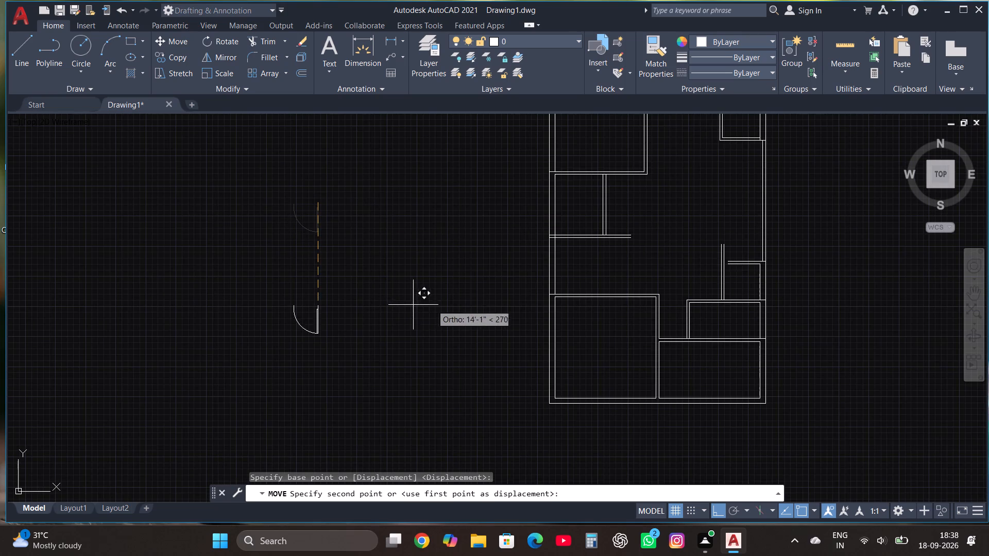
key("F8")
scroll(481, 299, "down", 1)
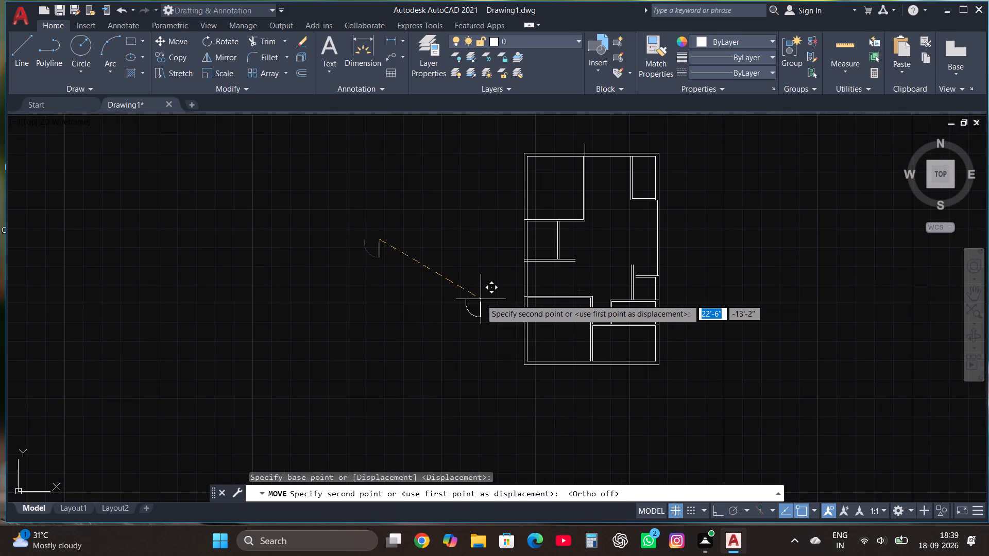
scroll(543, 294, "up", 3)
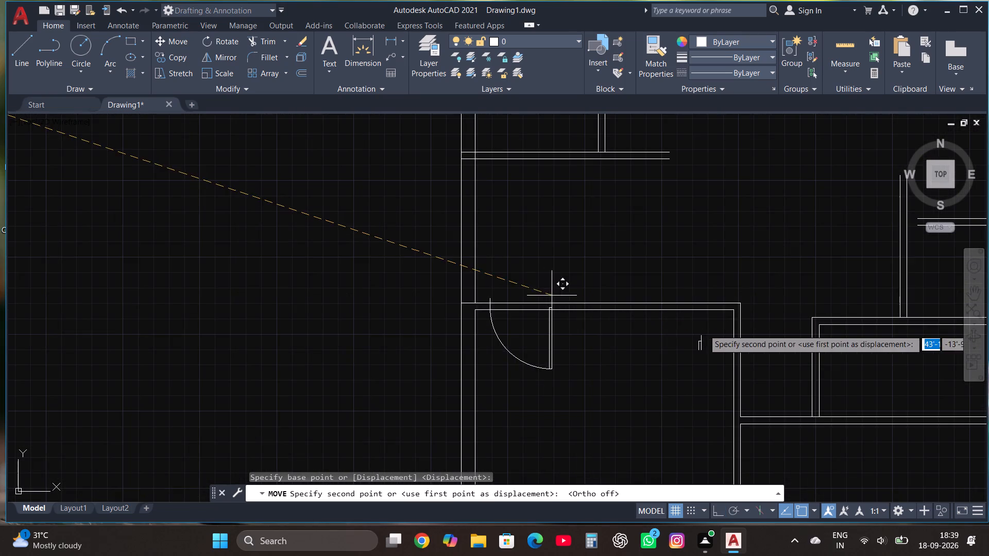
scroll(724, 338, "up", 3)
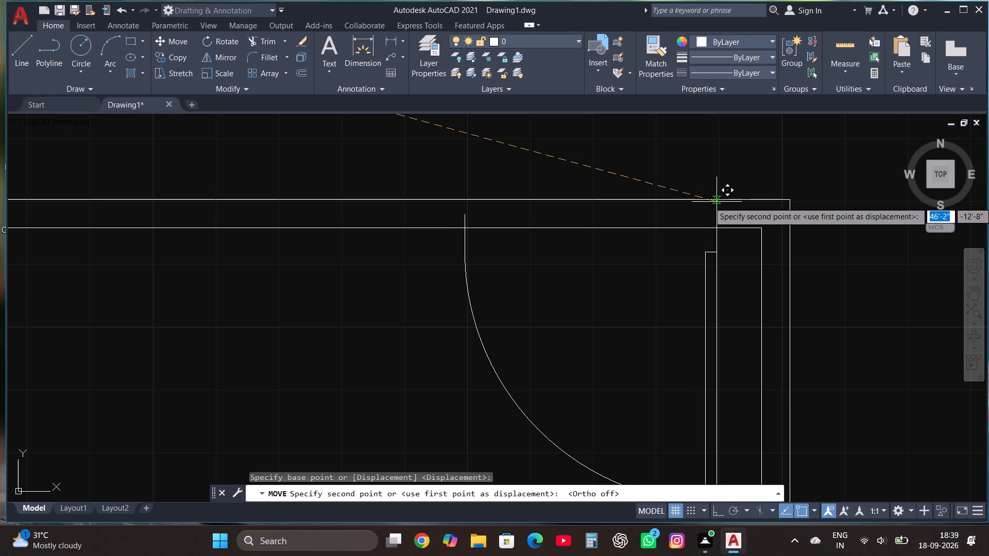
left_click(717, 202)
Move the door block slightly up from its hinge-side jamb endpoint onto the wall's upper line.
scroll(555, 290, "down", 2)
left_click(618, 286)
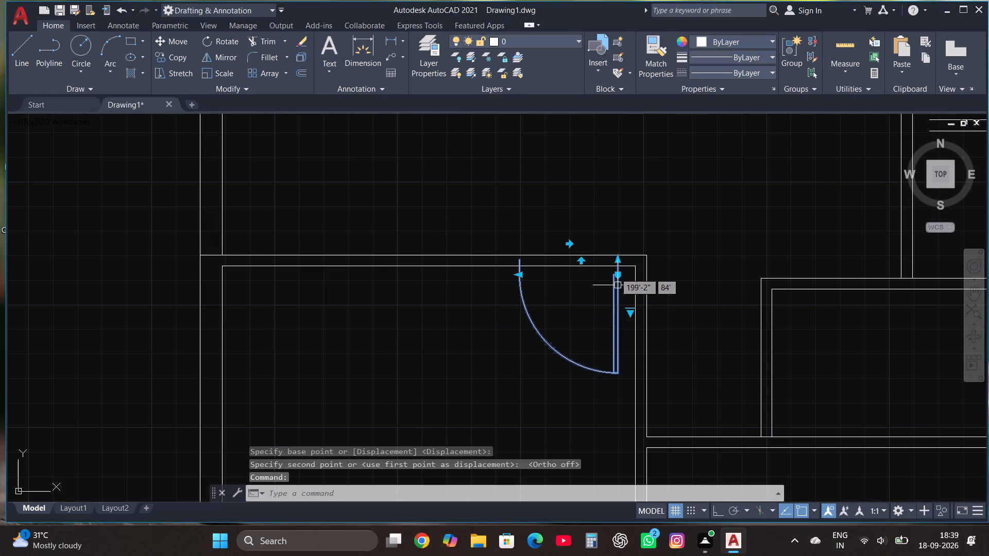
scroll(616, 259, "up", 2)
left_click(183, 38)
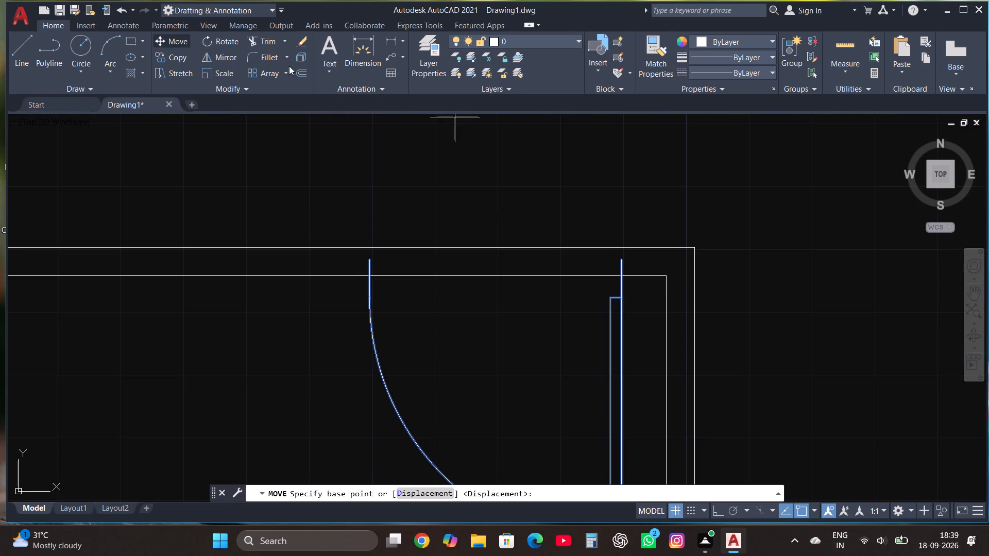
left_click(621, 259)
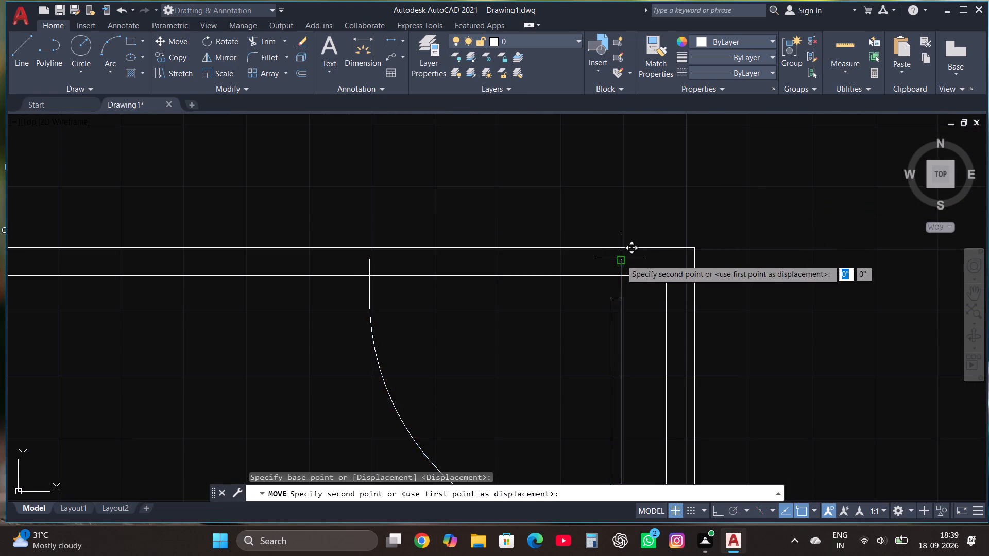
left_click(619, 248)
Draw a short vertical line across the wall just left of the door and trim its part above the wall's upper line.
scroll(599, 234, "down", 2)
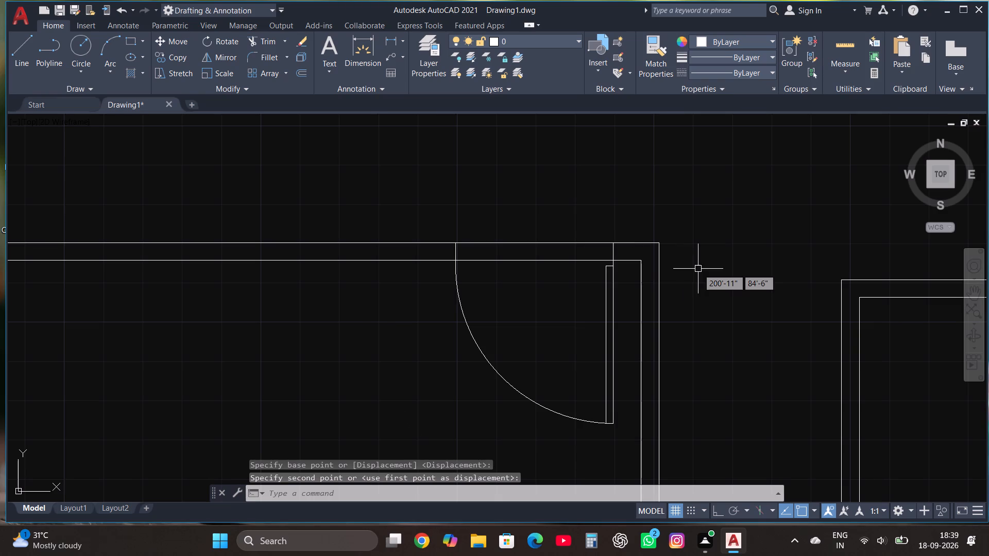
scroll(591, 305, "down", 3)
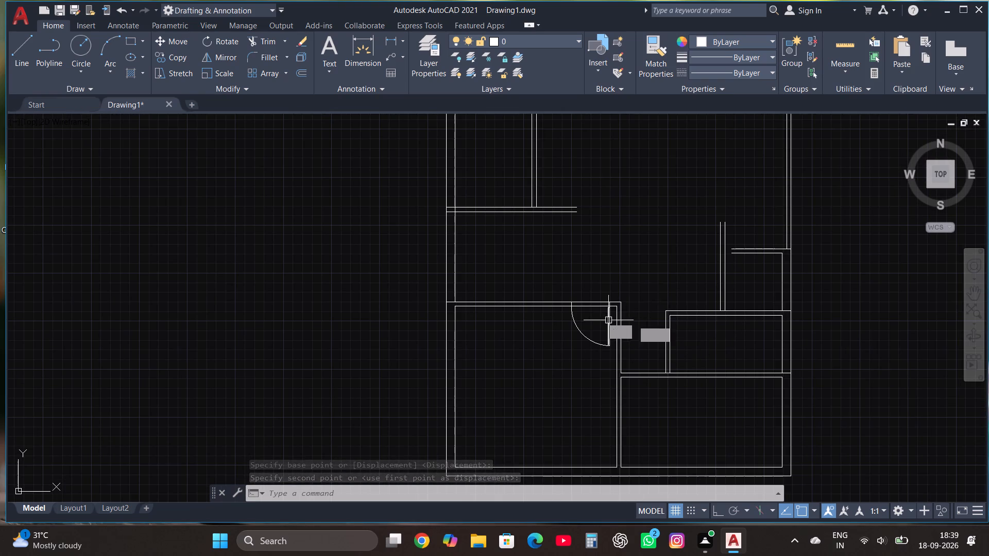
scroll(563, 281, "up", 1)
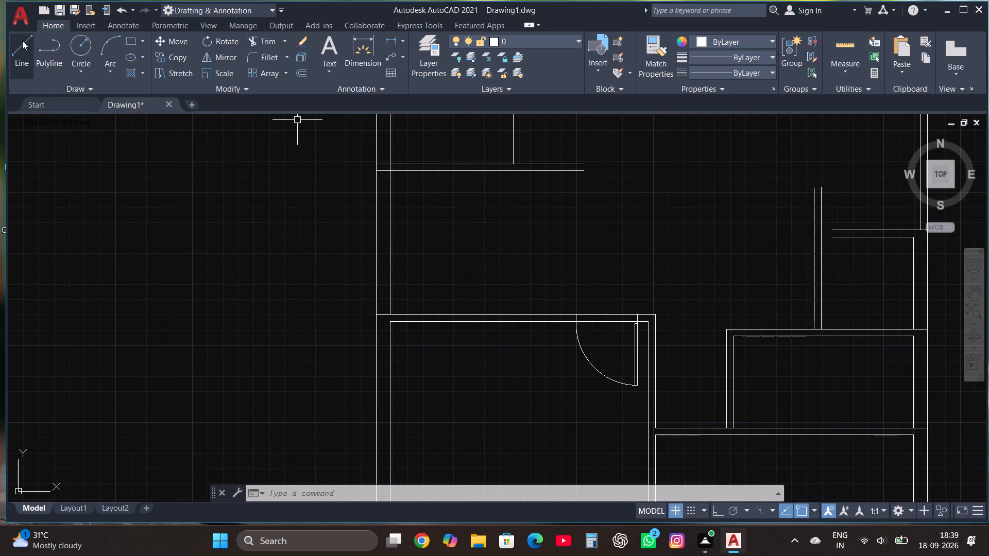
left_click(22, 41)
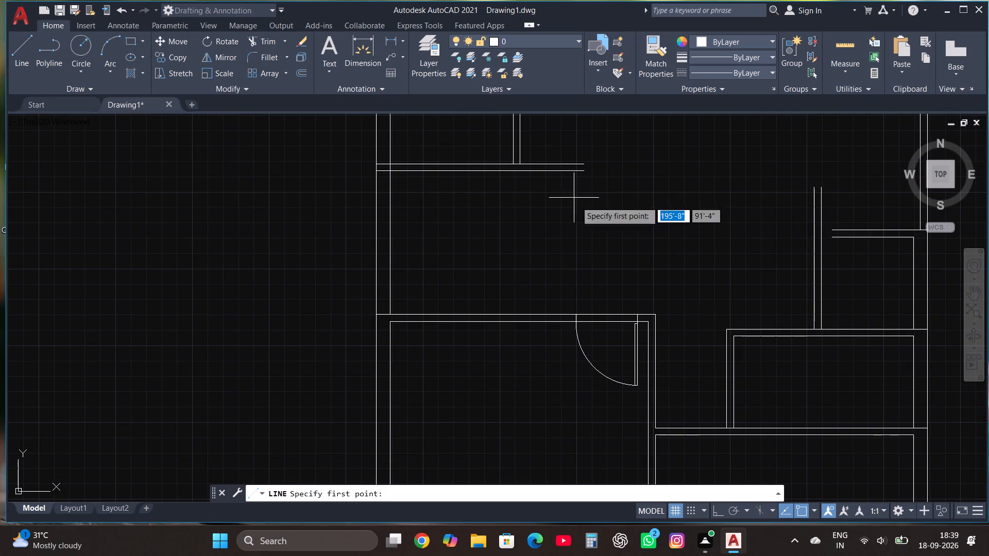
scroll(569, 318, "up", 3)
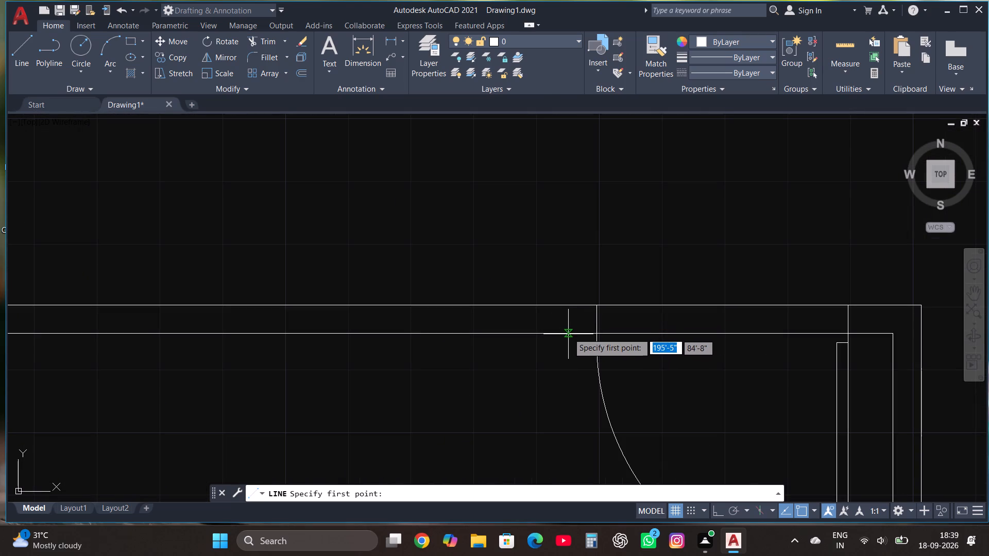
left_click(568, 332)
left_click(568, 289)
left_click(257, 41)
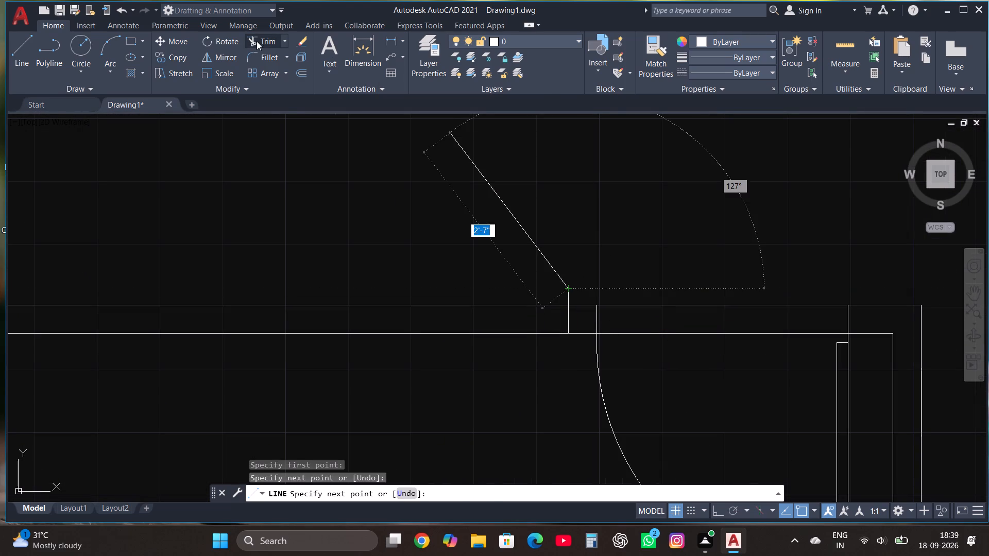
left_click(567, 286)
key("Escape")
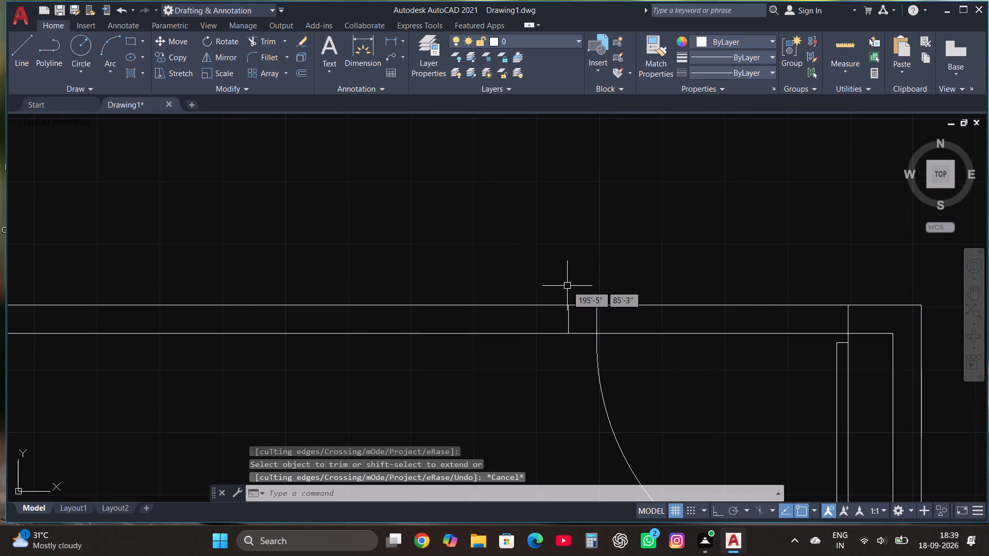
Draw a vertical line about 3' long across the partition above, aligned with the short line beside the door, with Ortho on.
scroll(572, 334, "down", 3)
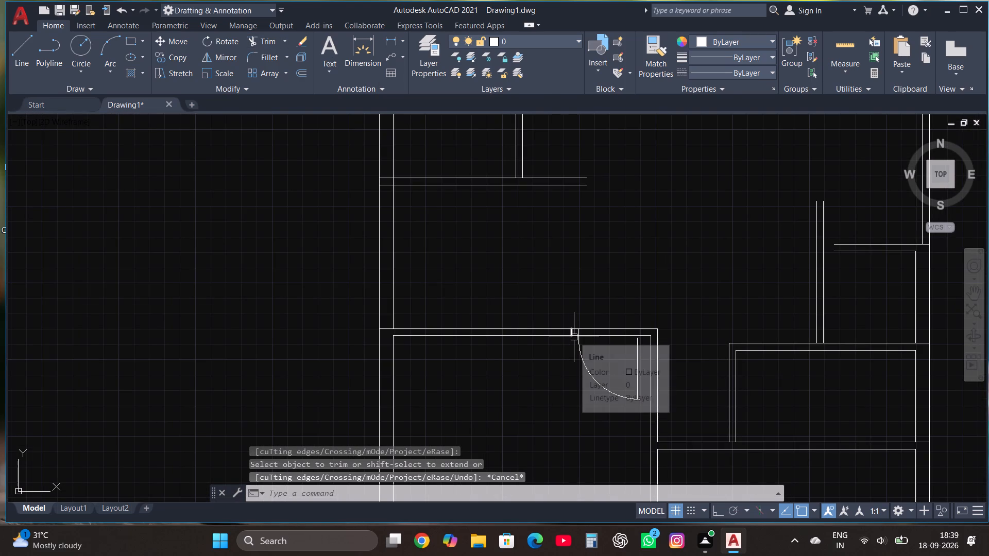
scroll(582, 345, "down", 1)
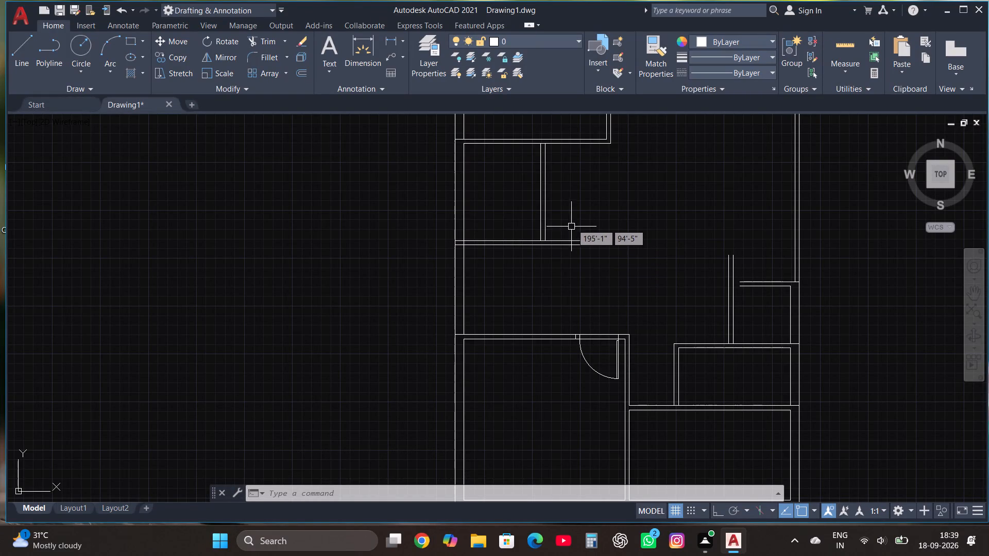
scroll(570, 219, "up", 1)
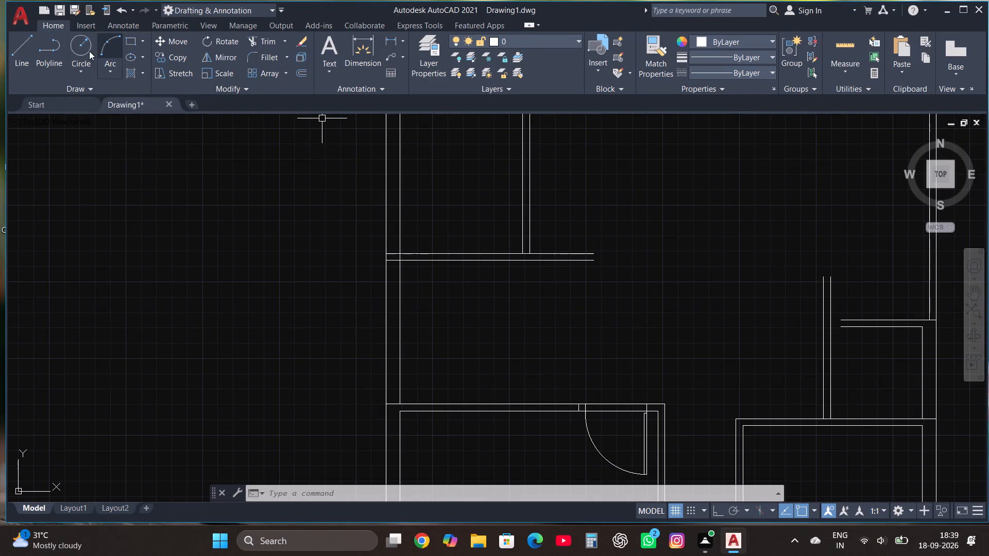
left_click(31, 42)
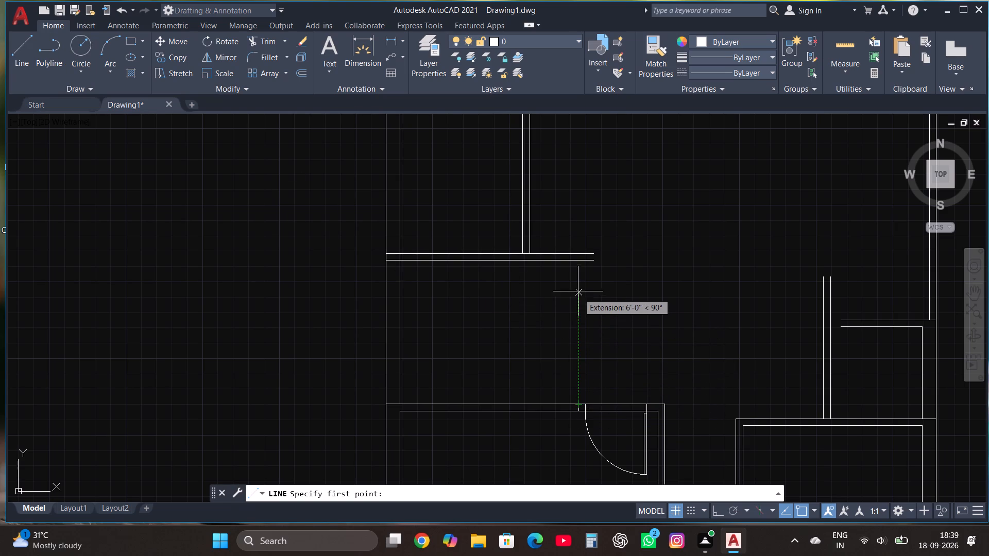
left_click(578, 275)
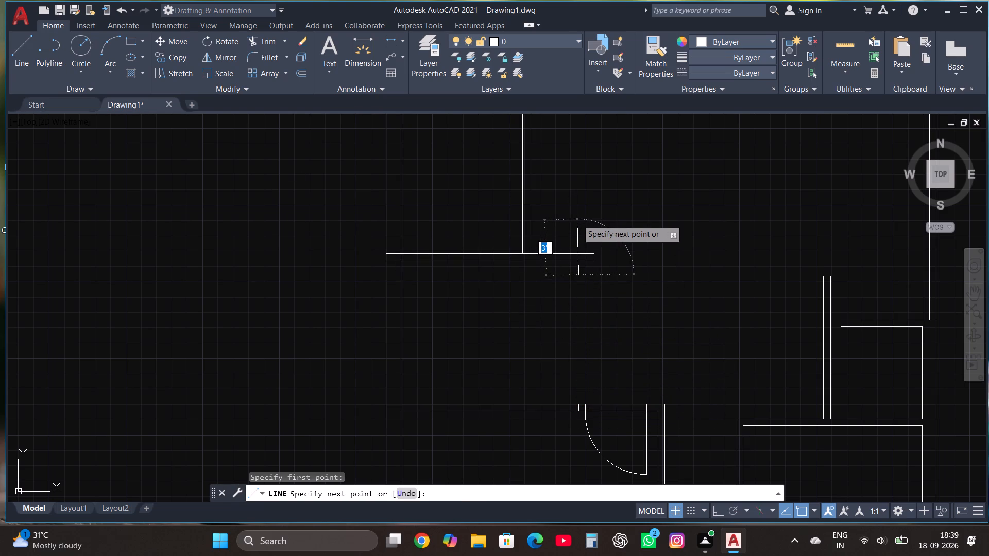
key("F8")
left_click(577, 220)
key("Escape")
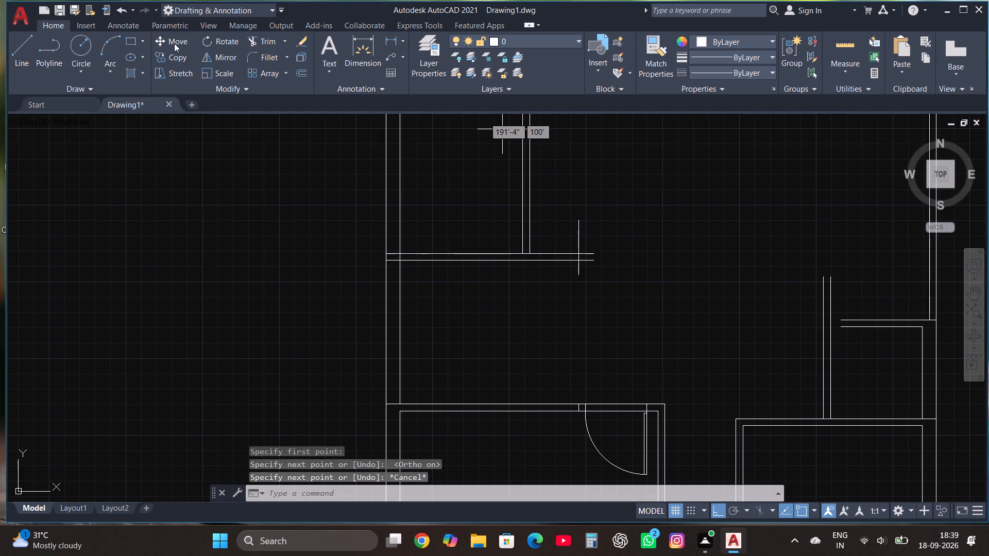
Trim the vertical line's overhangs and the partition's excess right end, leaving a closed wall end at the line.
left_click(263, 38)
left_click(580, 232)
left_click_drag(585, 246, 582, 274)
left_click(577, 265)
key("Escape")
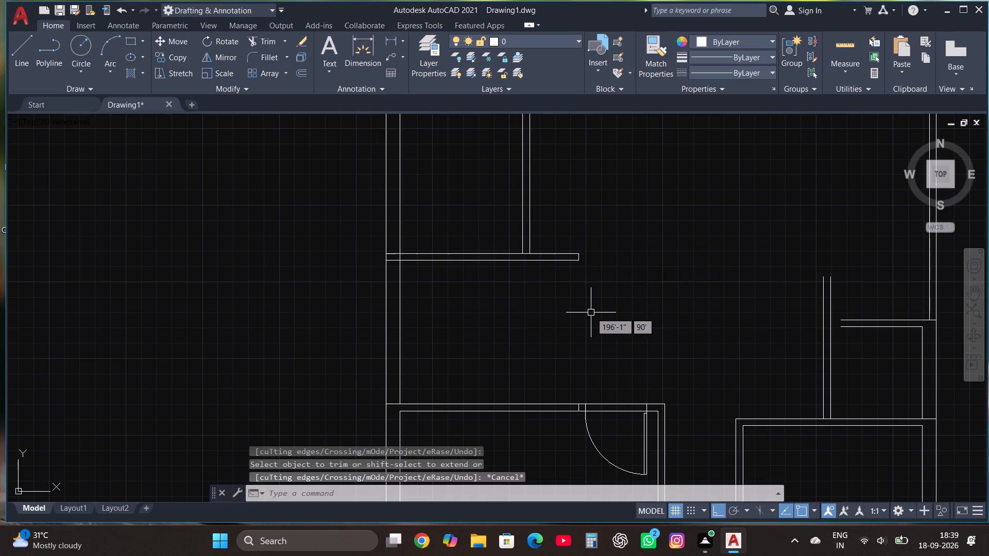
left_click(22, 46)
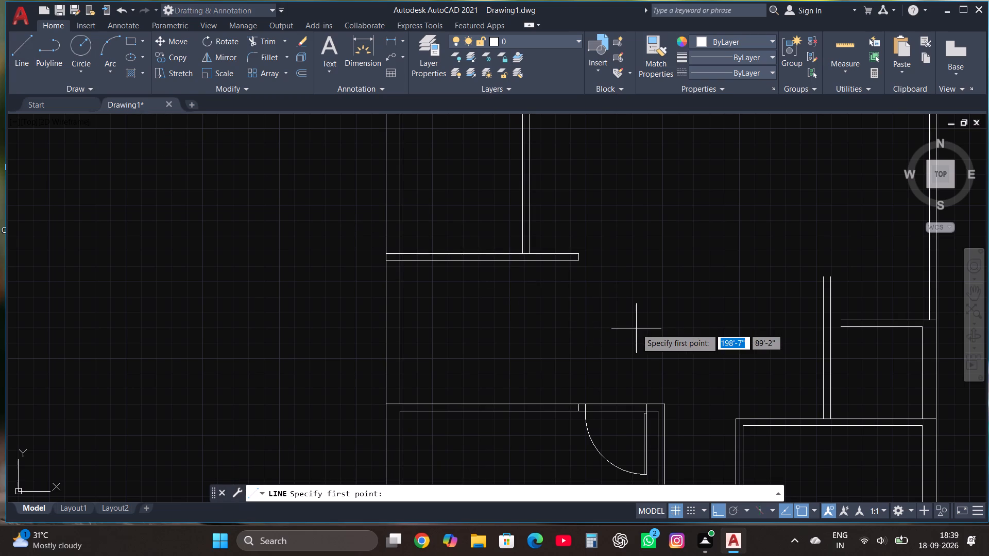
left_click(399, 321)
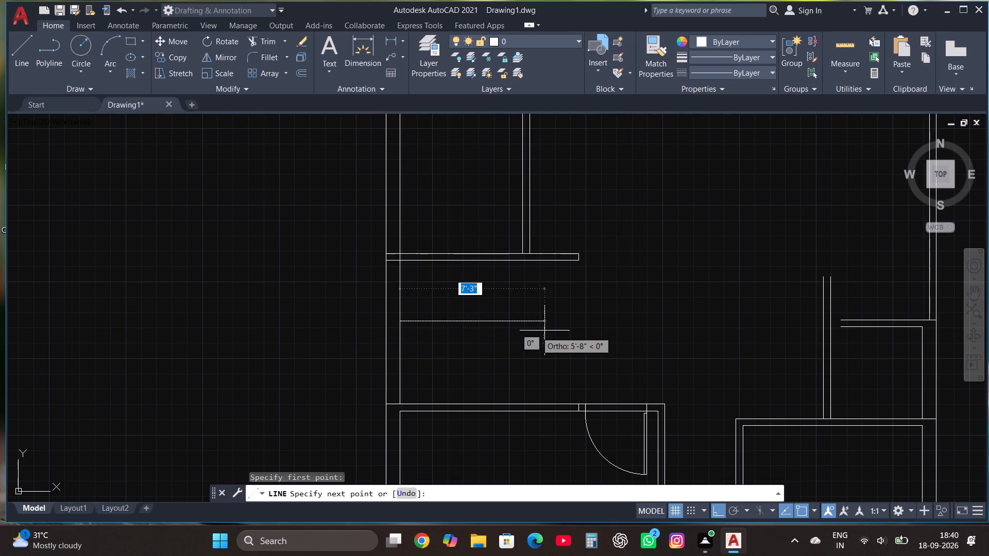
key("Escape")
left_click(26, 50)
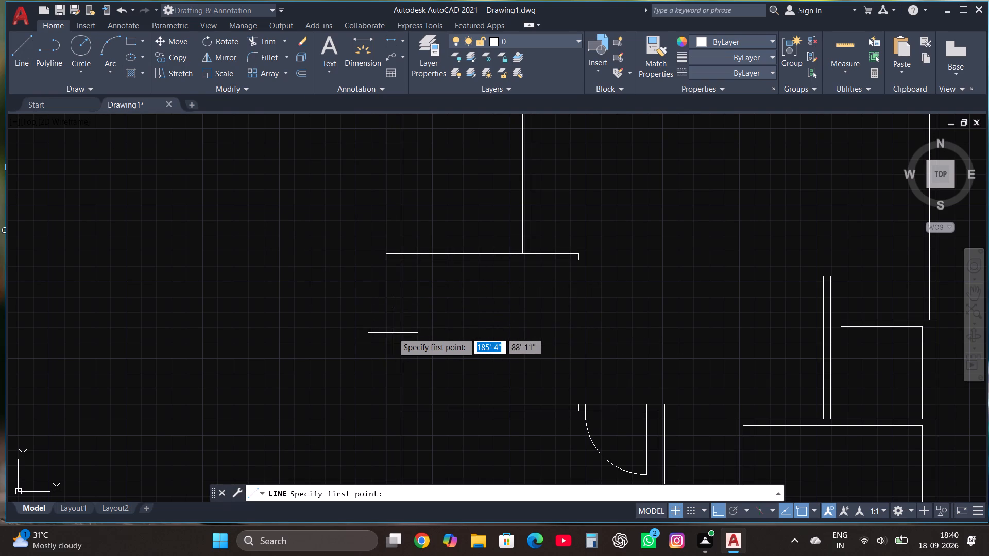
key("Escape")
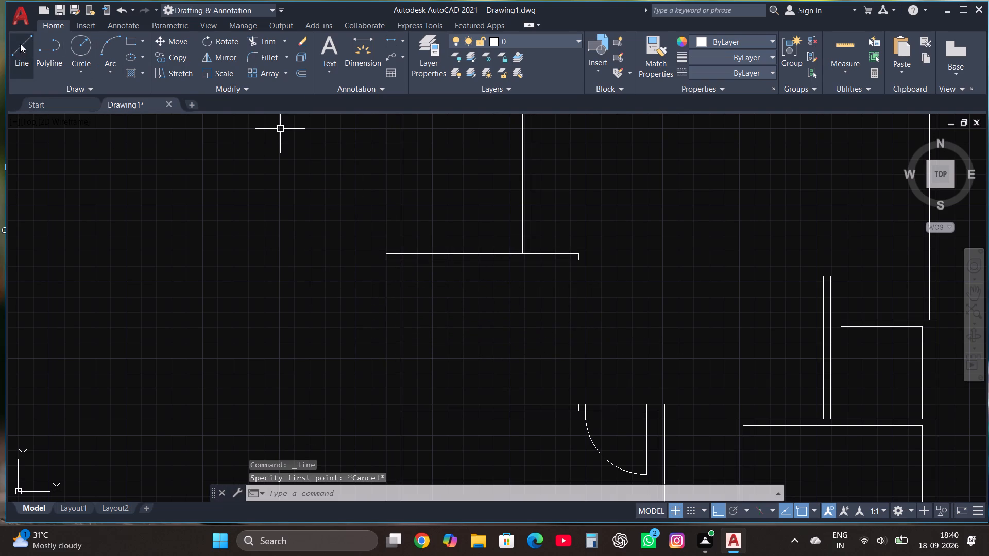
Draw a 7'-10" vertical line along the left wall's inner face, from the partition's lower line to the lower room's top wall.
left_click(20, 44)
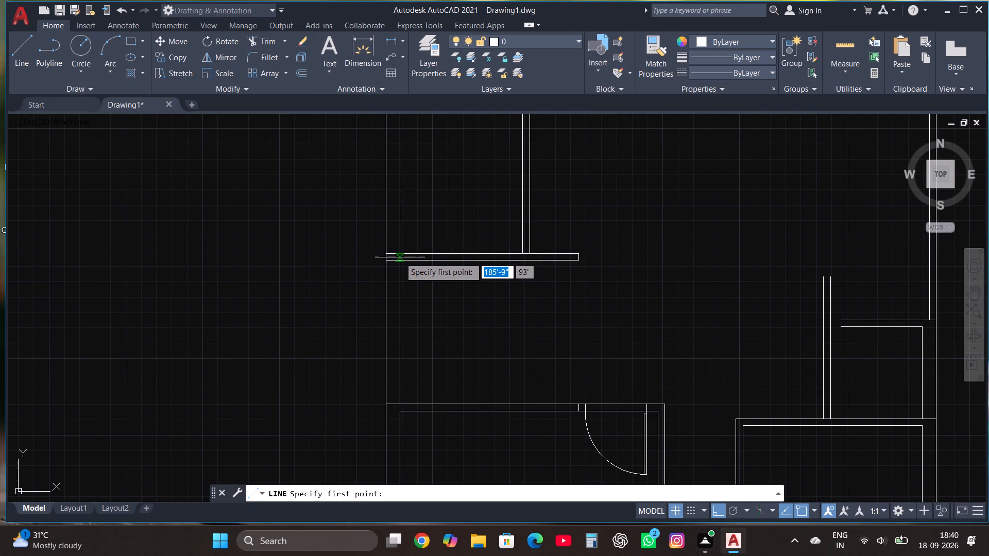
left_click(401, 263)
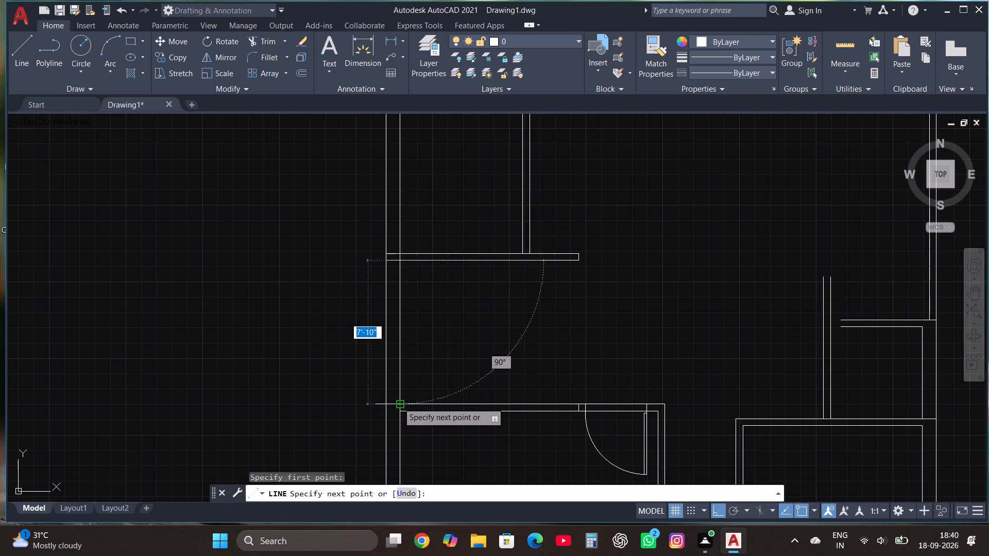
left_click(398, 403)
key("Escape")
Draw a 9'-8" horizontal line from the left wall line's midpoint and an 8'-7" vertical line from the partition's end down through the lower wall.
left_click(20, 57)
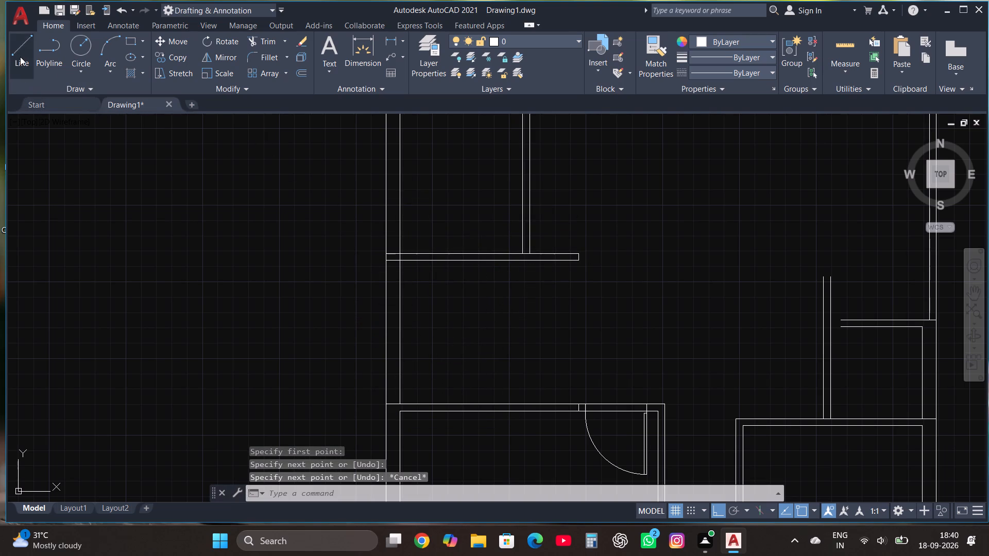
left_click(400, 326)
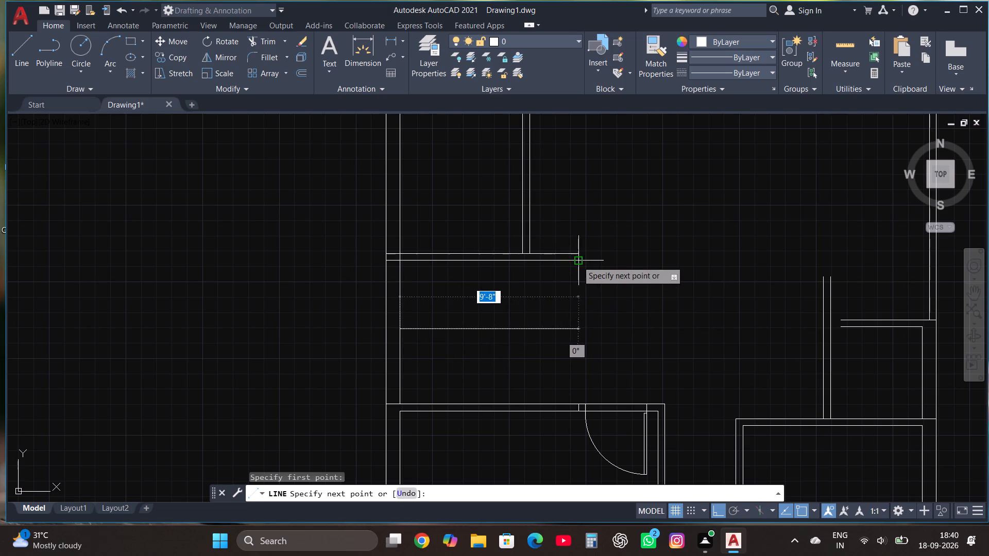
left_click(578, 318)
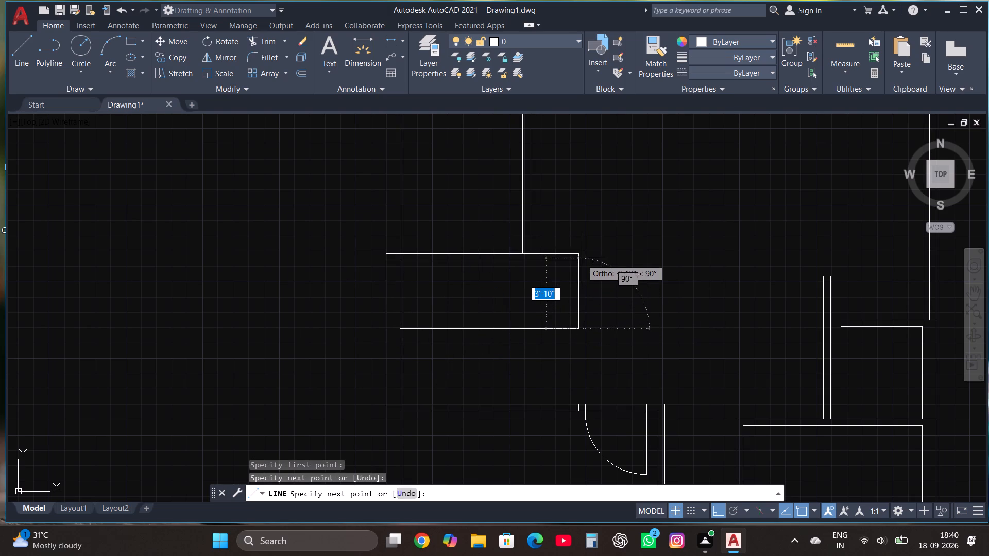
left_click(577, 255)
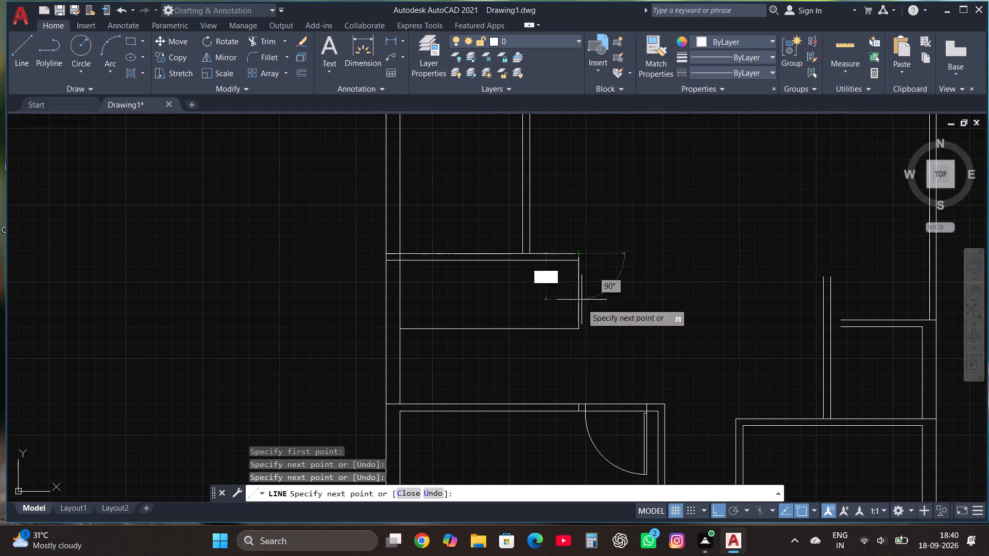
left_click(577, 413)
key("Escape")
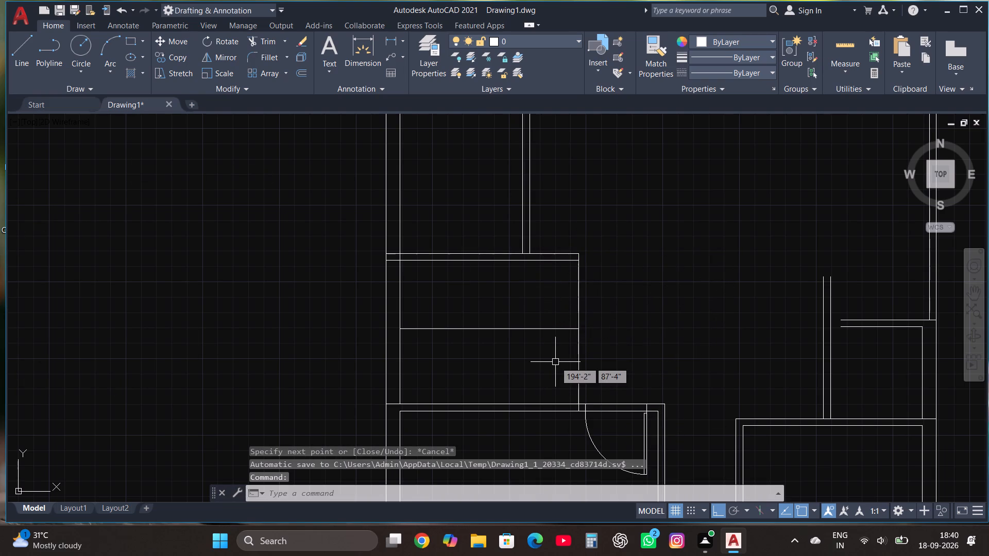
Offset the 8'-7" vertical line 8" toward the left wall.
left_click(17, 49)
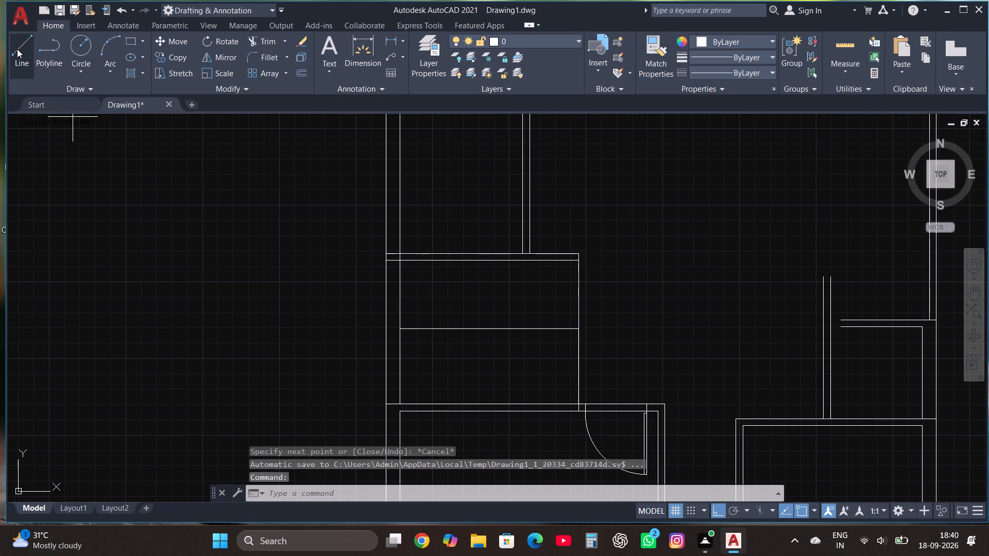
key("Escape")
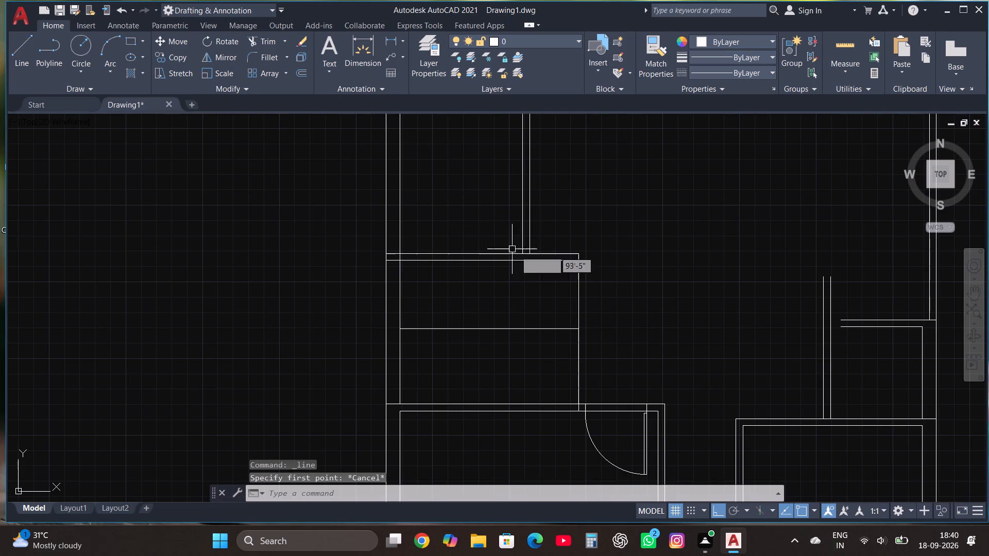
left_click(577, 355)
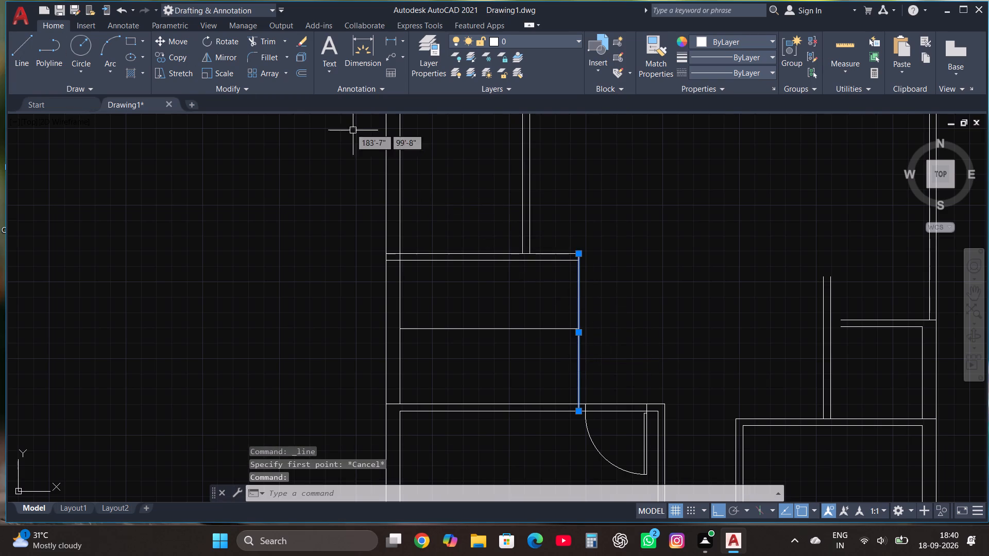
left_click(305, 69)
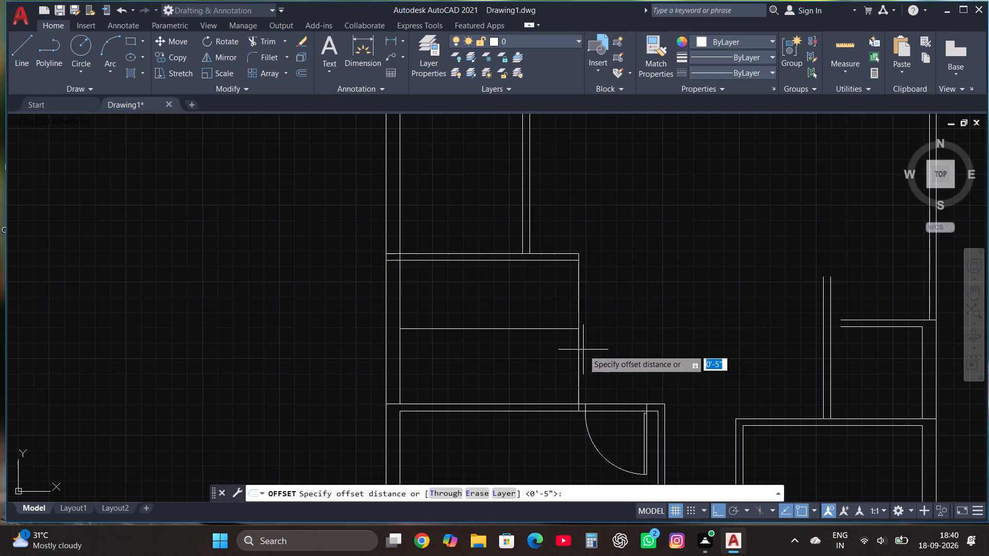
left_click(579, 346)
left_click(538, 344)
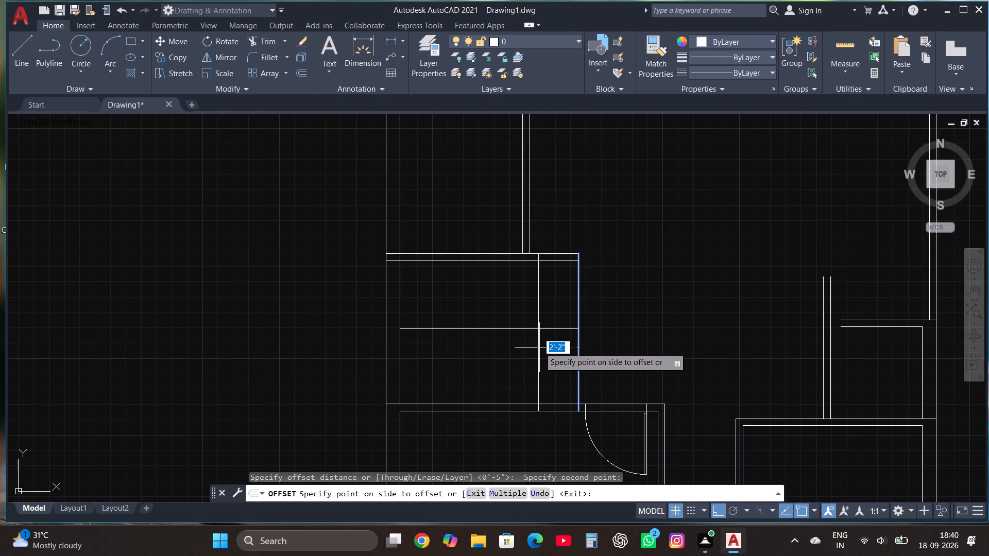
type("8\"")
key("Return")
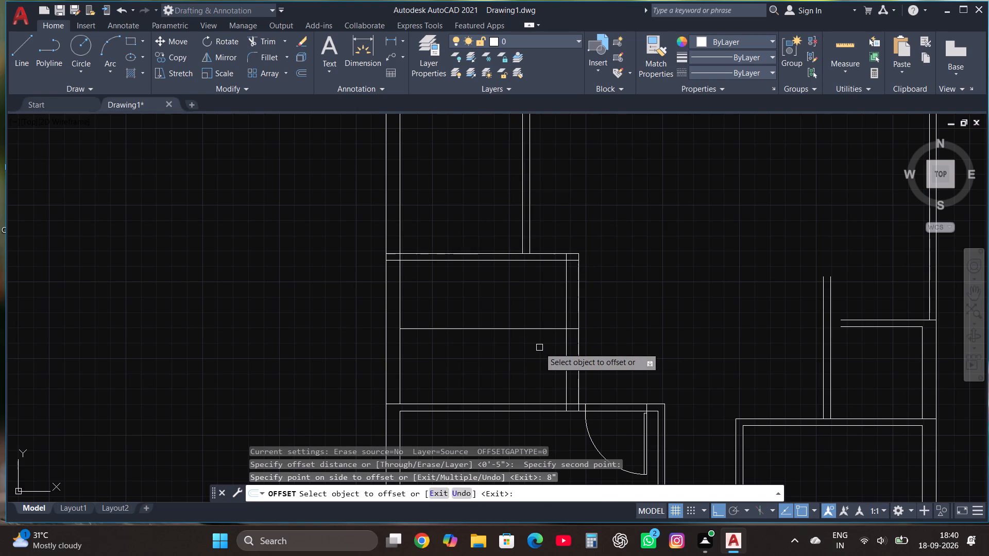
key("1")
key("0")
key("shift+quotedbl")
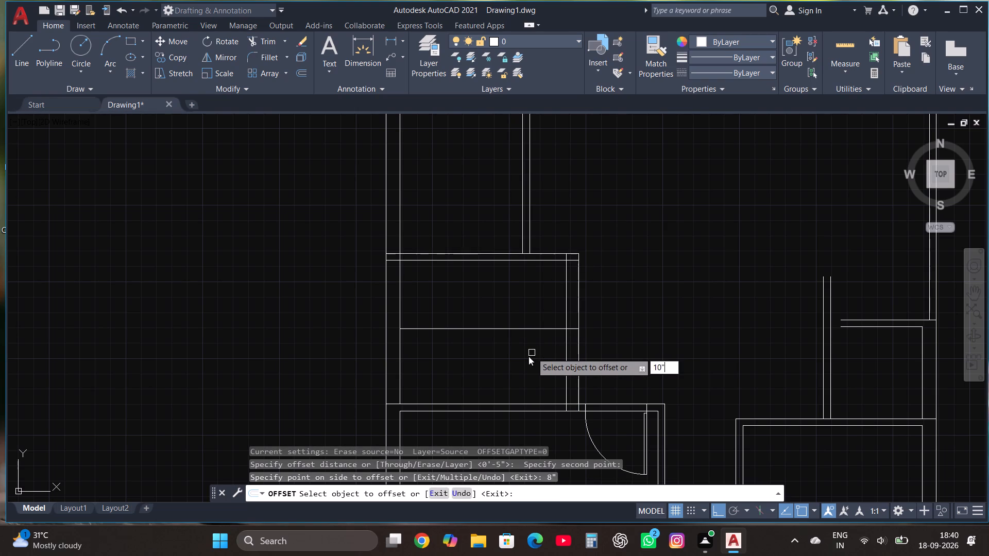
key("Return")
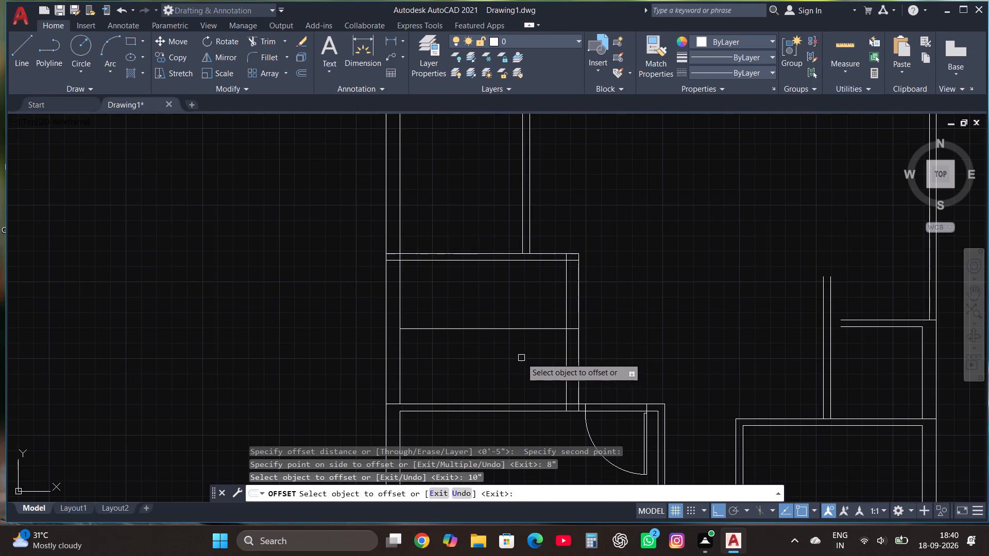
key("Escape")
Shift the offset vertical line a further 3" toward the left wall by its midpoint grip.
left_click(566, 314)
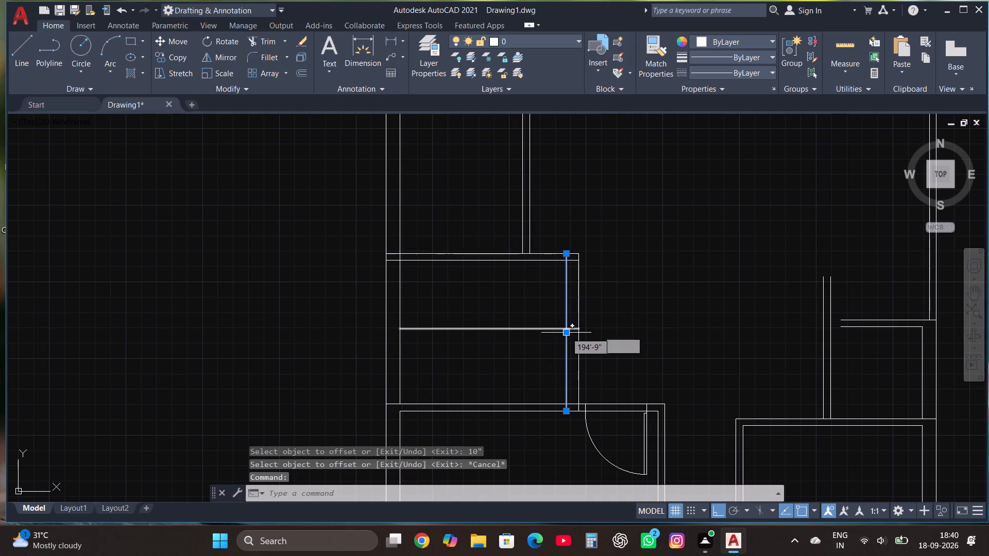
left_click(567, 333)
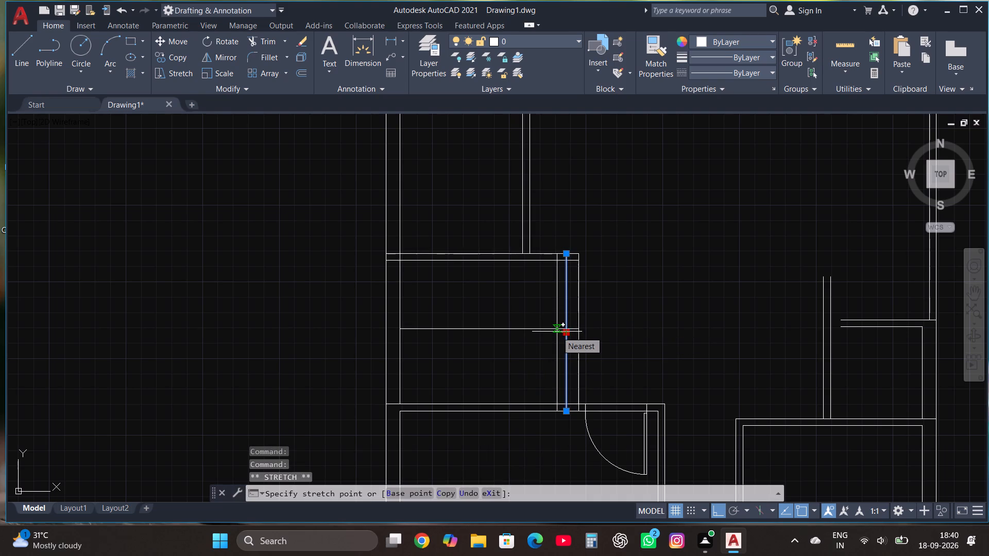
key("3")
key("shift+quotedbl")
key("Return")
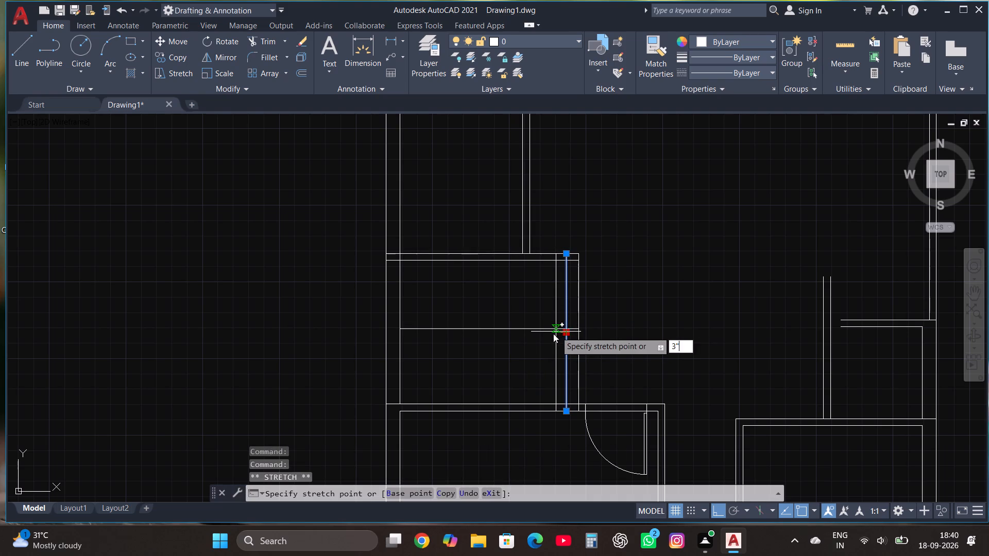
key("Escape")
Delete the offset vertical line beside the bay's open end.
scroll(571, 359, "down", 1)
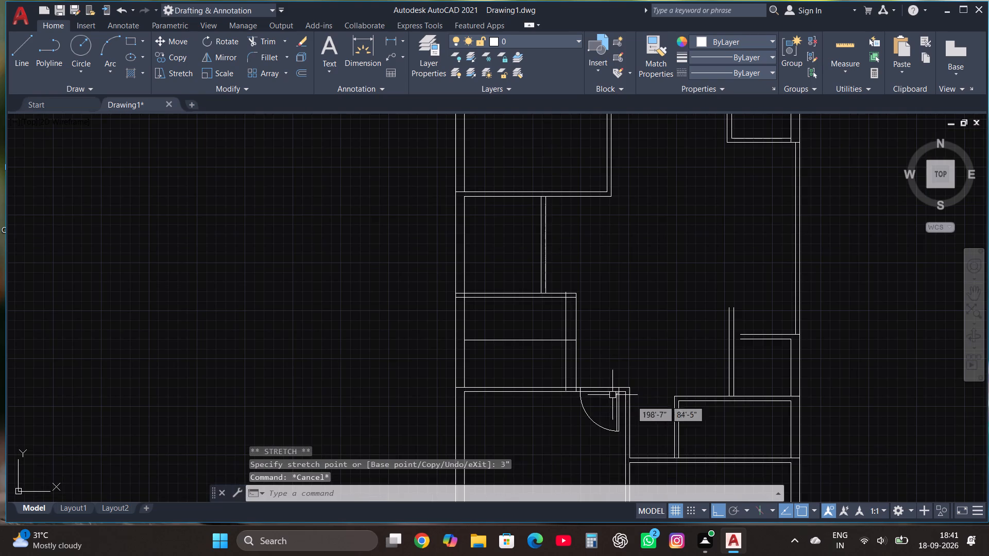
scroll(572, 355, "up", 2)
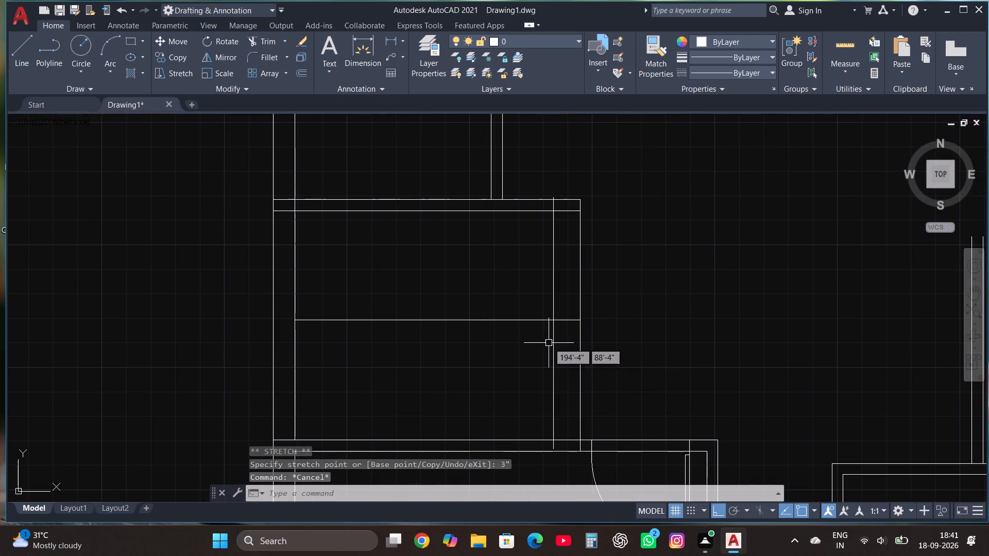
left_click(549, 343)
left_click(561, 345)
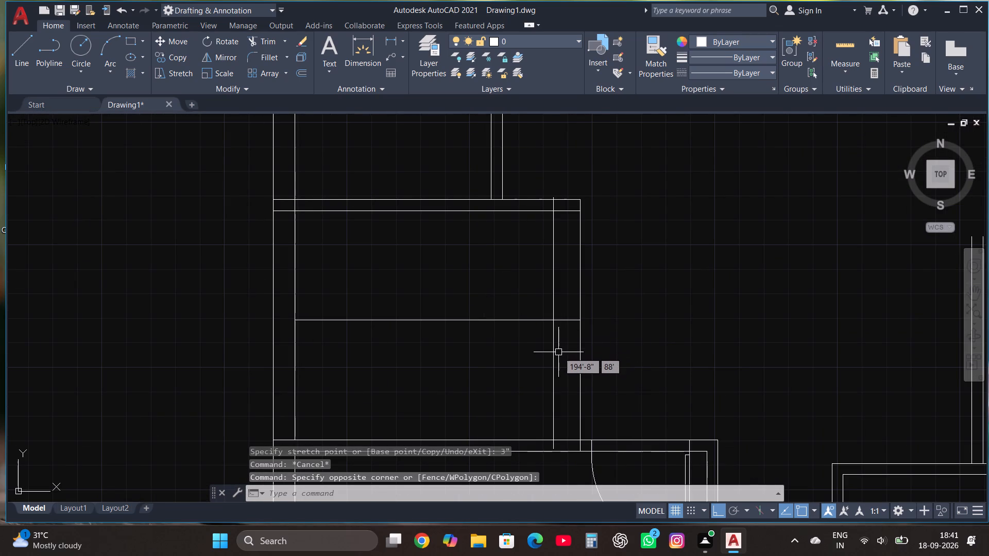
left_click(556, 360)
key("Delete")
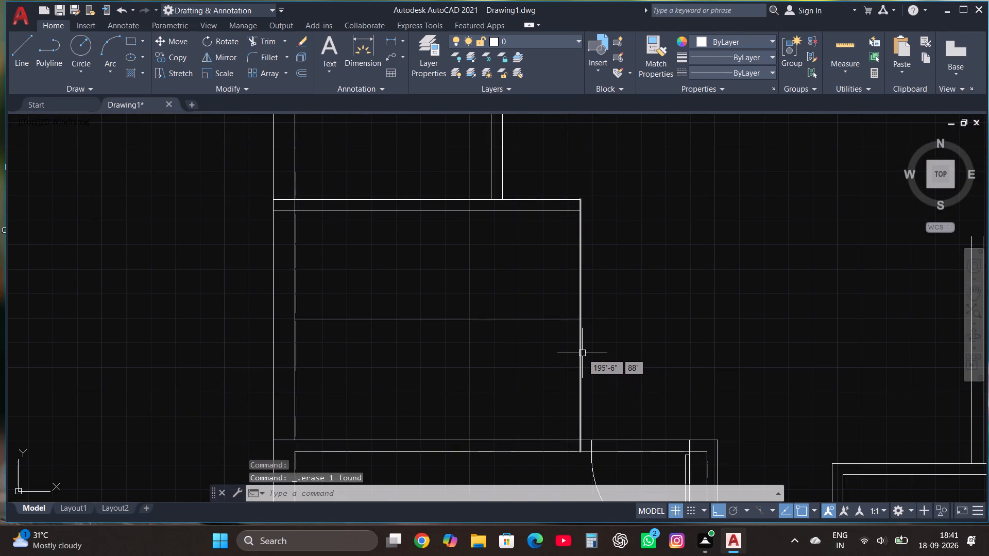
Trim the part of the closing vertical line that crosses the lower room's top wall.
left_click(250, 35)
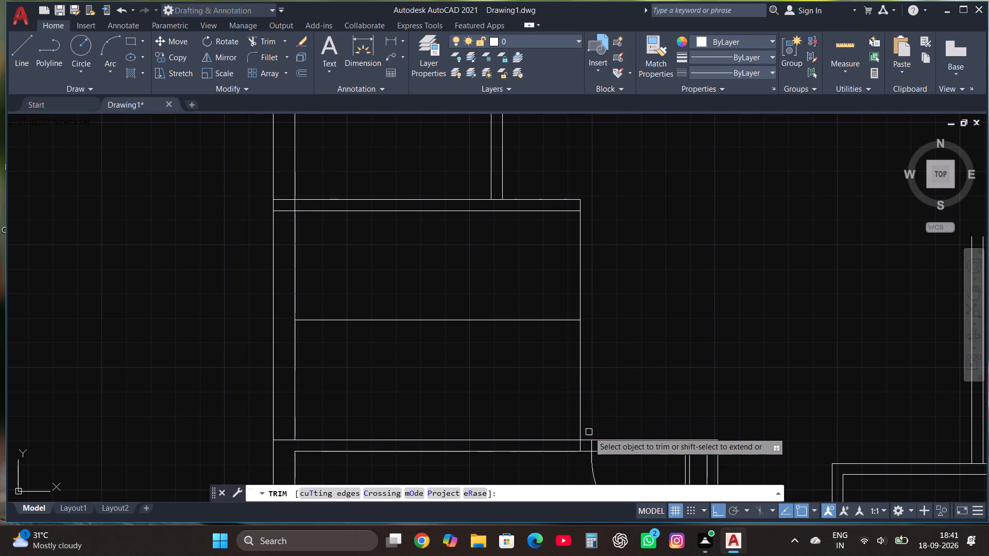
left_click(578, 447)
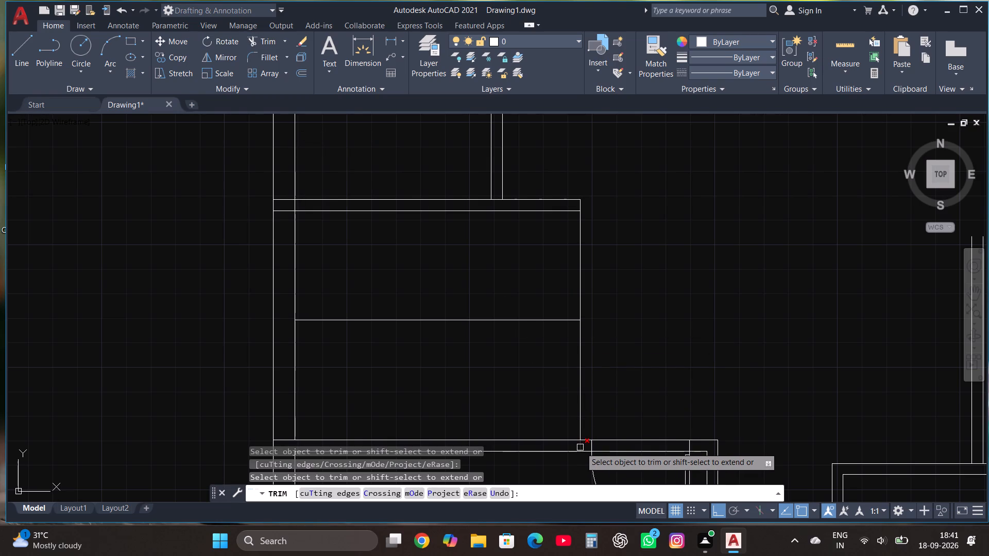
left_click(582, 447)
key("Escape")
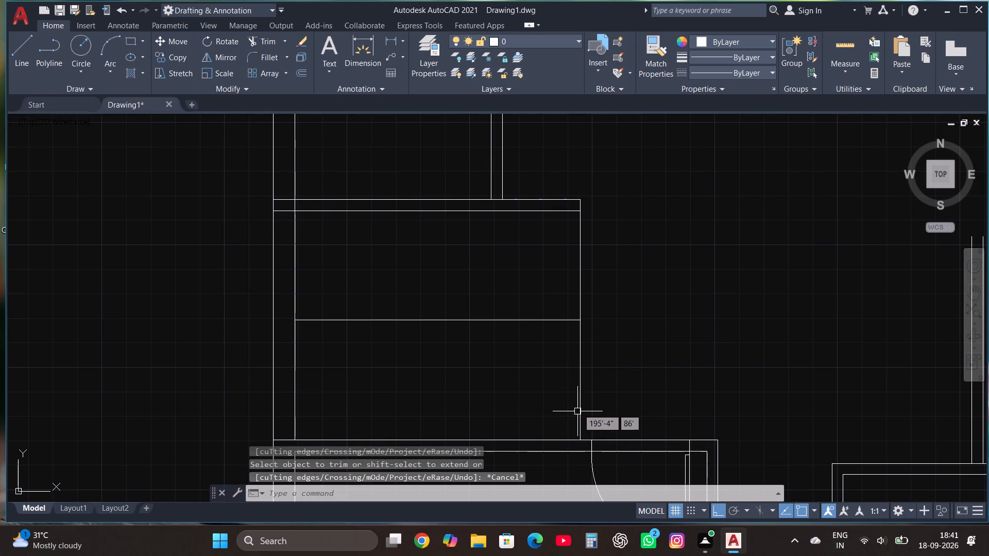
Offset the closing vertical line repeatedly toward the left wall at 1' spacing, making six parallel tread lines across the bay.
left_click(579, 407)
left_click(297, 73)
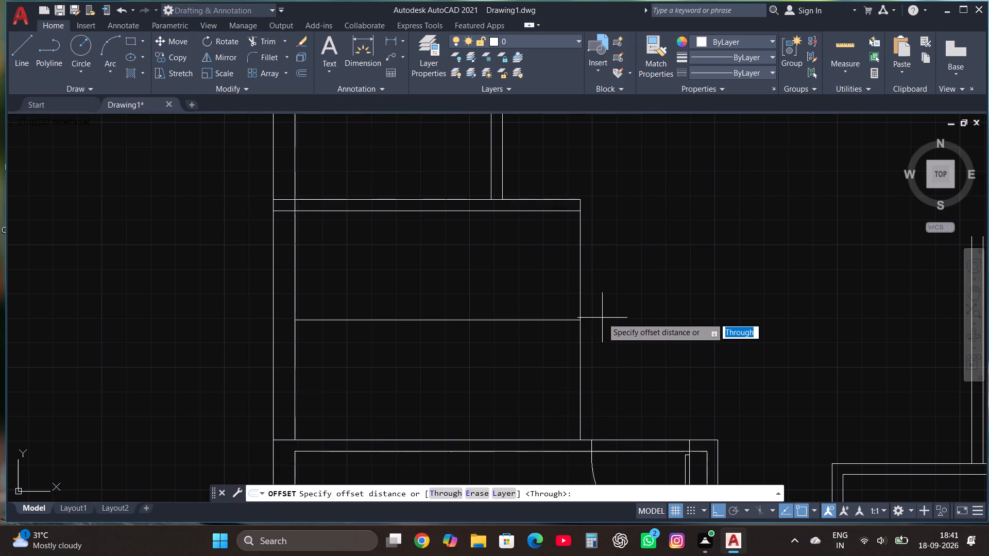
left_click(582, 323)
left_click(551, 323)
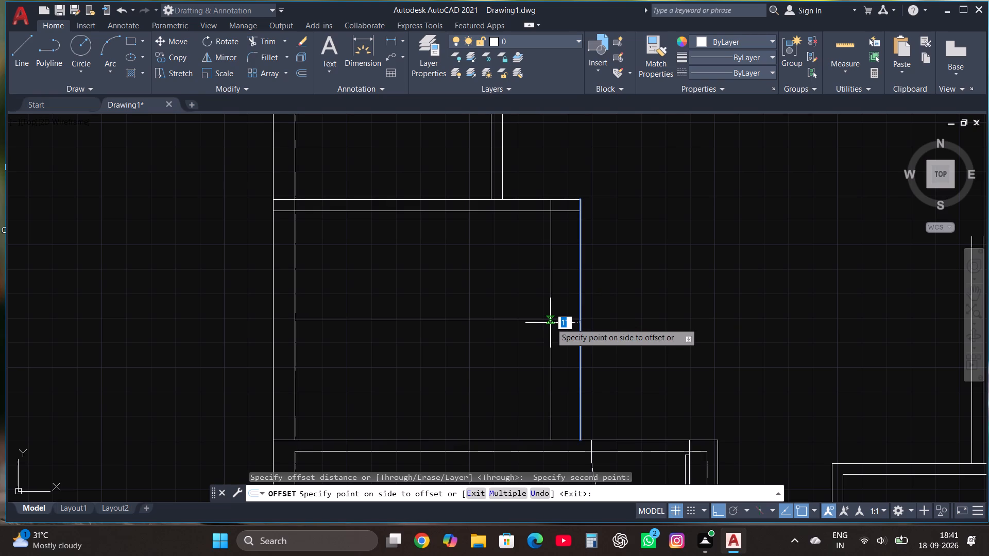
left_click(552, 326)
left_click(553, 322)
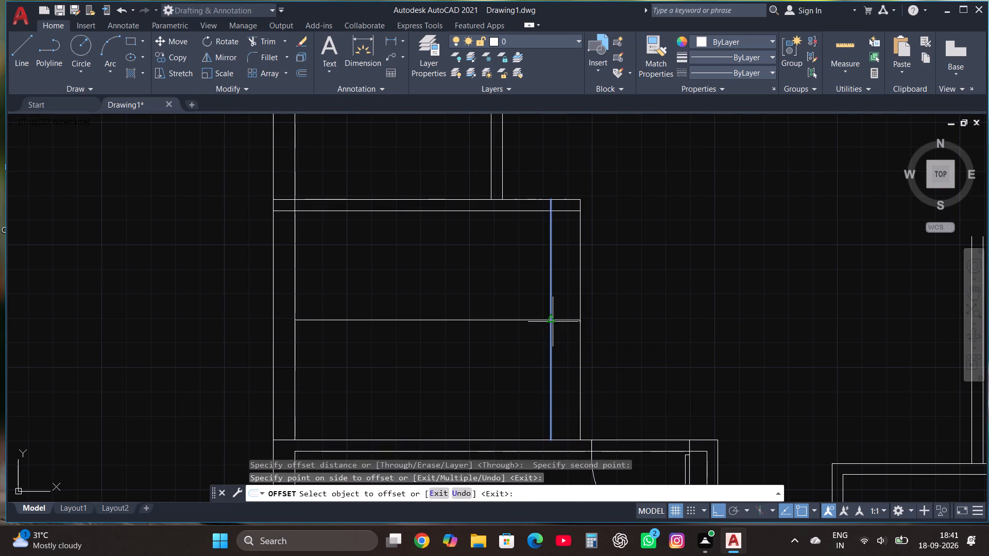
left_click(496, 319)
left_click(522, 324)
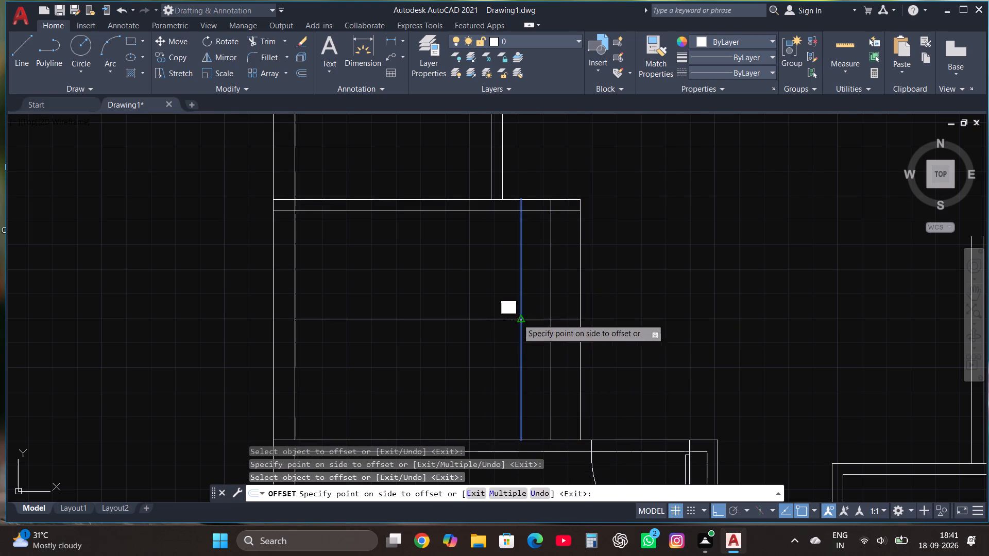
left_click(504, 300)
left_click(494, 343)
left_click(449, 341)
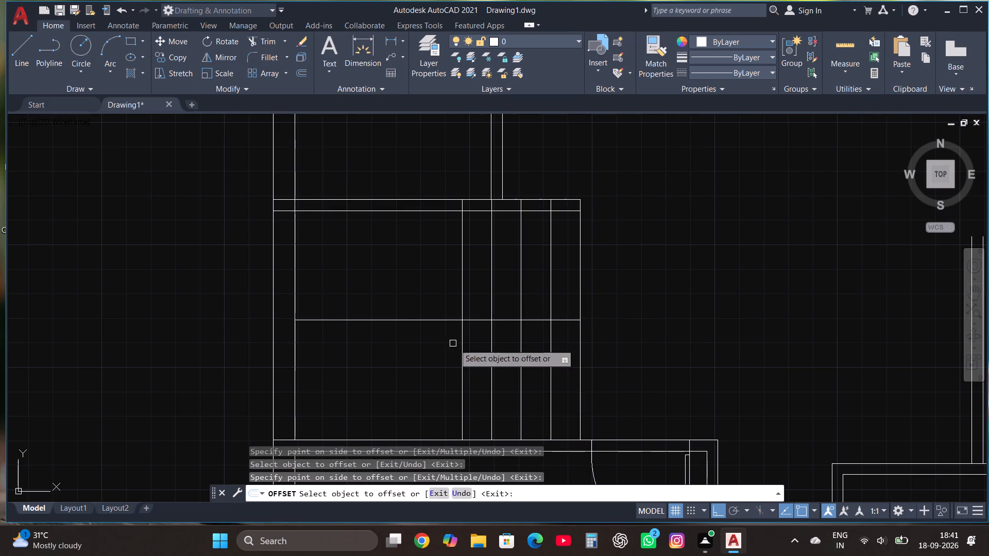
left_click(463, 349)
left_click(405, 349)
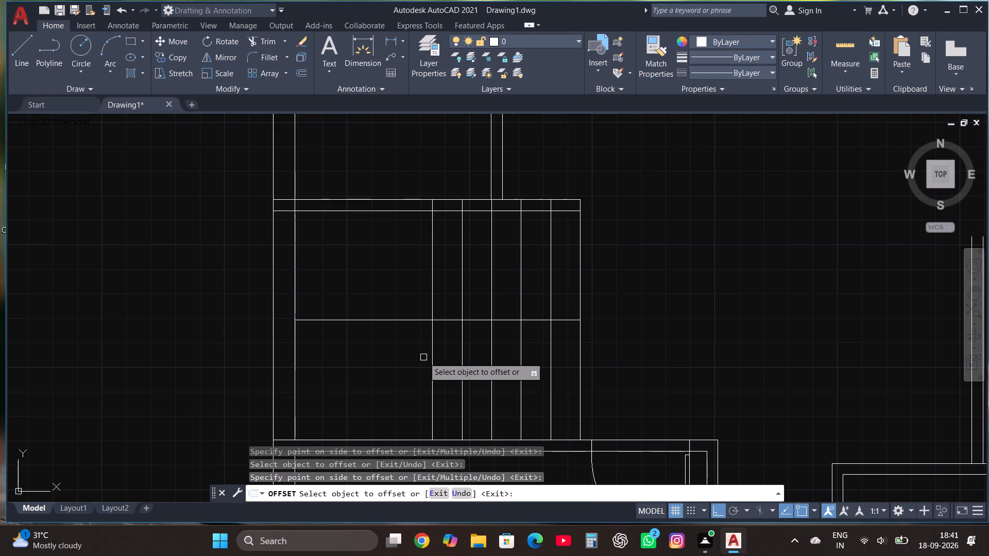
left_click_drag(432, 372, 424, 365)
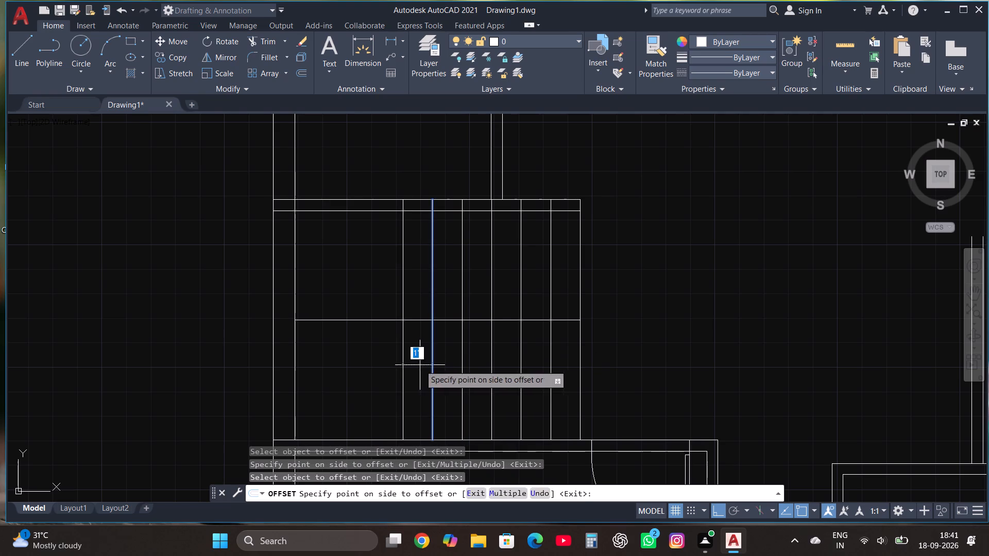
left_click(420, 365)
scroll(464, 321, "down", 1)
scroll(547, 340, "down", 1)
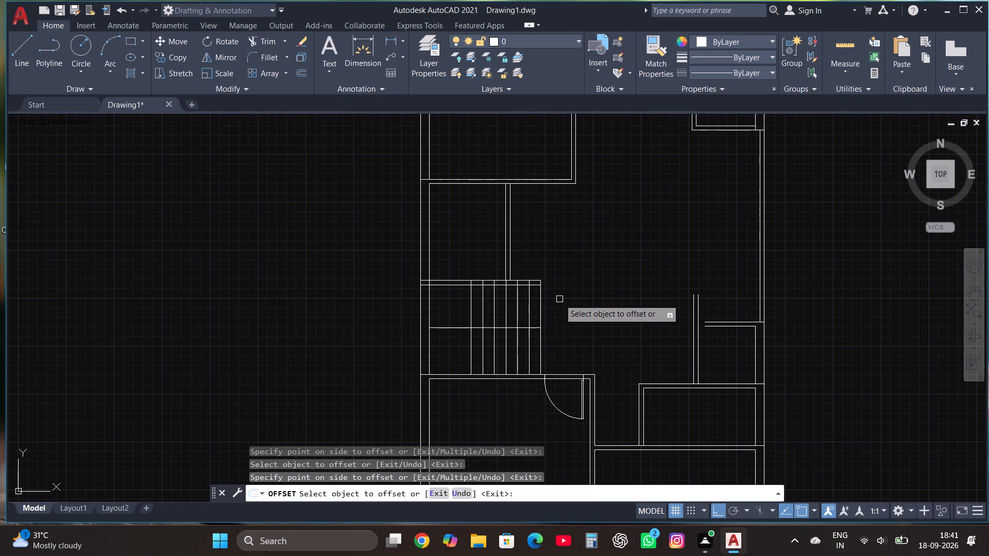
scroll(559, 299, "up", 1)
key("Escape")
Offset the staircase's horizontal centre line 2" upward to form a double line between the two flights.
scroll(457, 351, "up", 2)
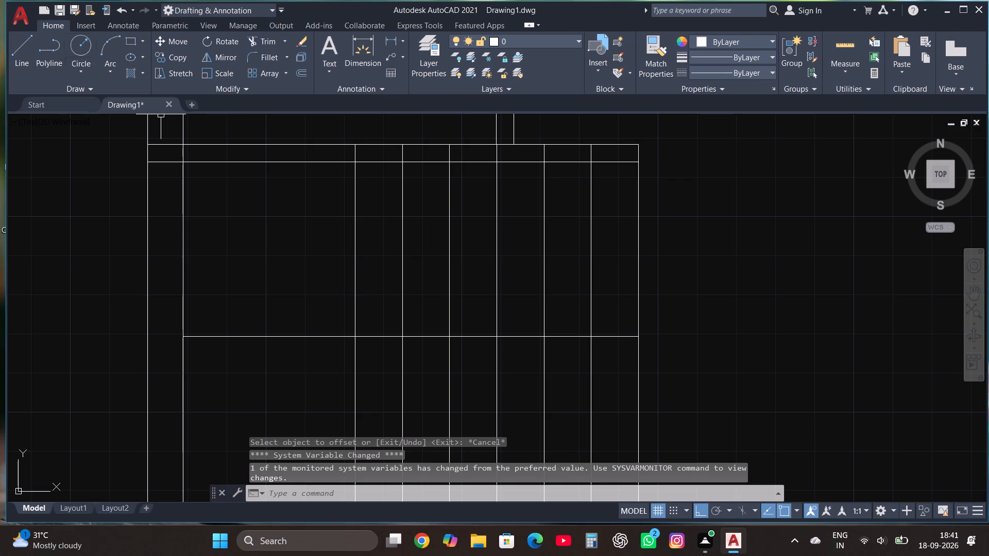
left_click(479, 335)
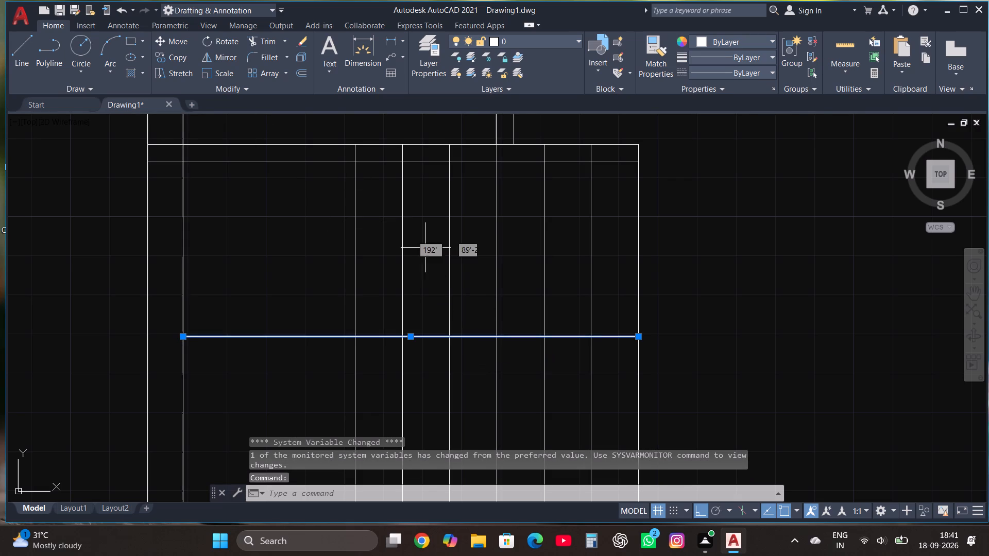
left_click(295, 76)
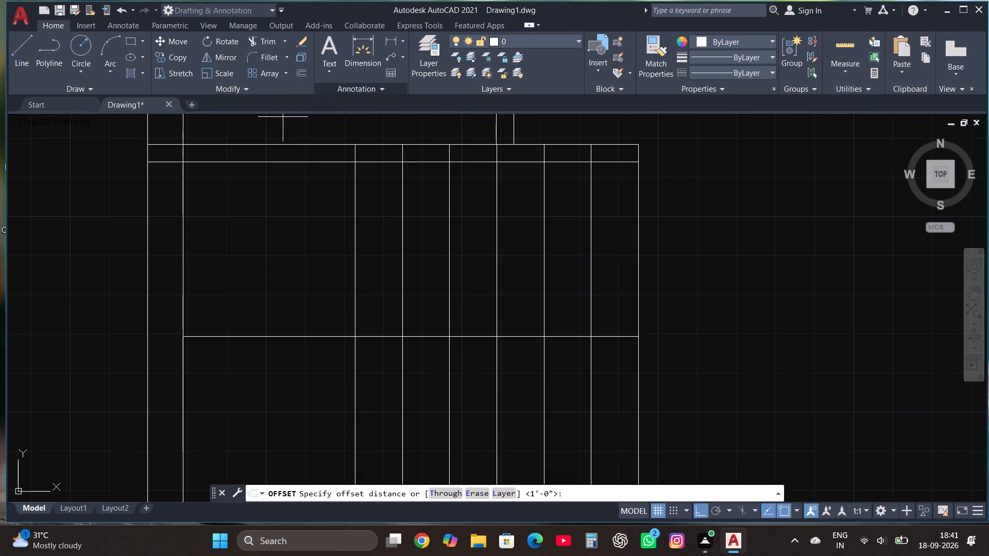
left_click(438, 337)
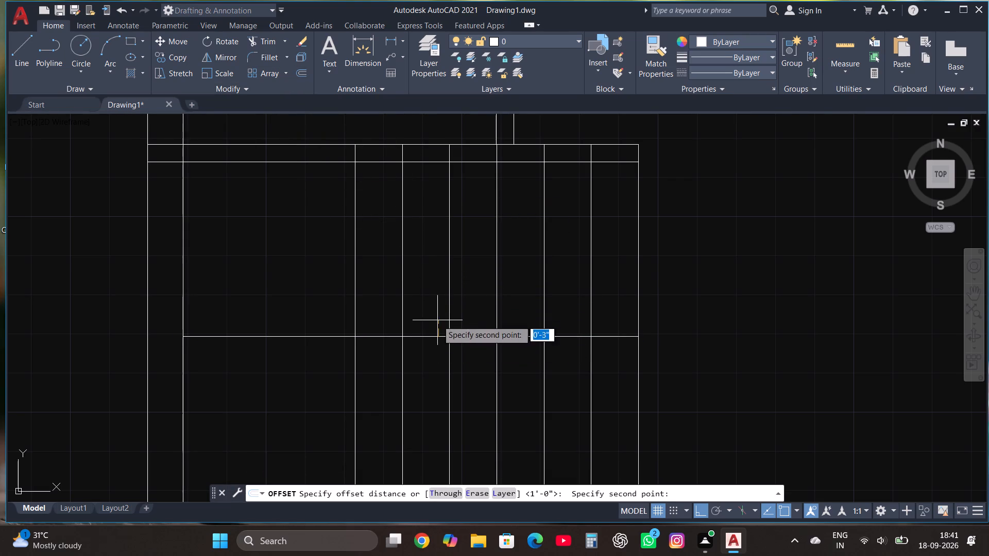
left_click(437, 320)
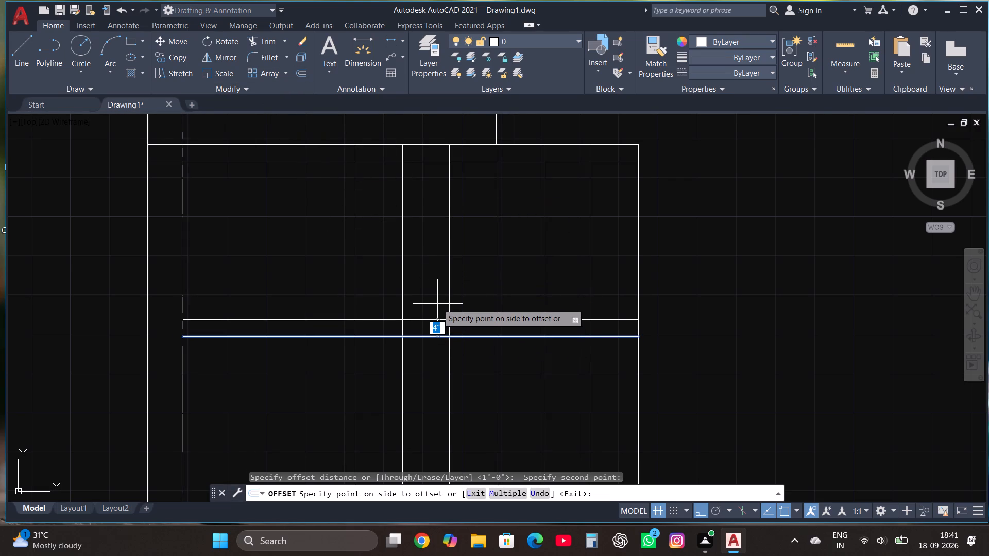
type("2\"")
key("Return")
key("Escape")
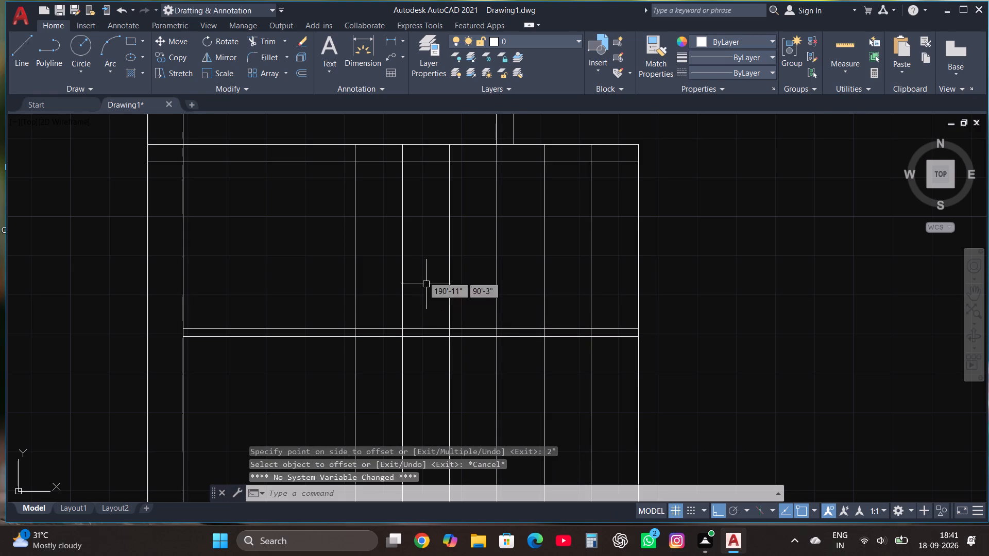
Trim both horizontal centre lines between the left wall and the leftmost tread line to clear the landing.
left_click(271, 42)
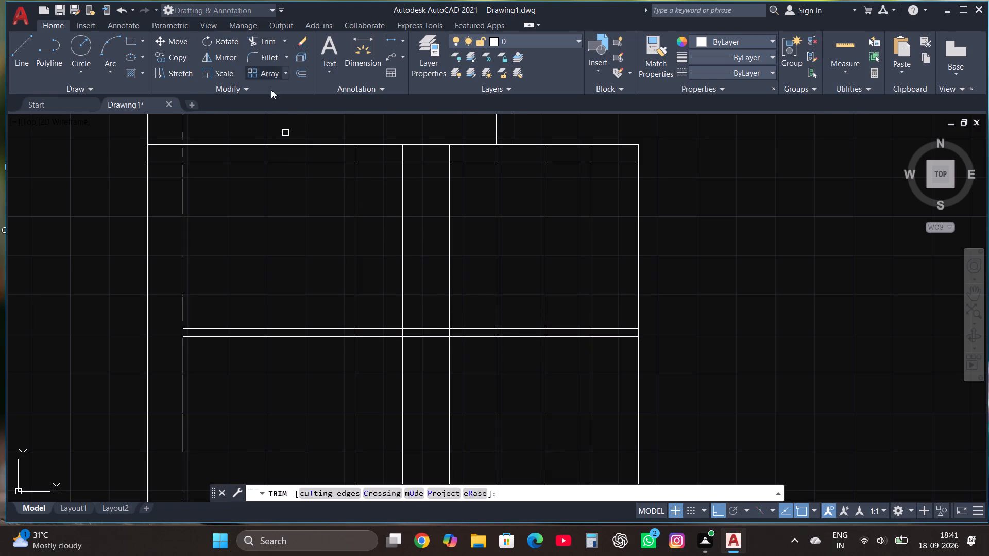
left_click_drag(273, 263, 270, 282)
left_click_drag(267, 369, 288, 266)
key("Escape")
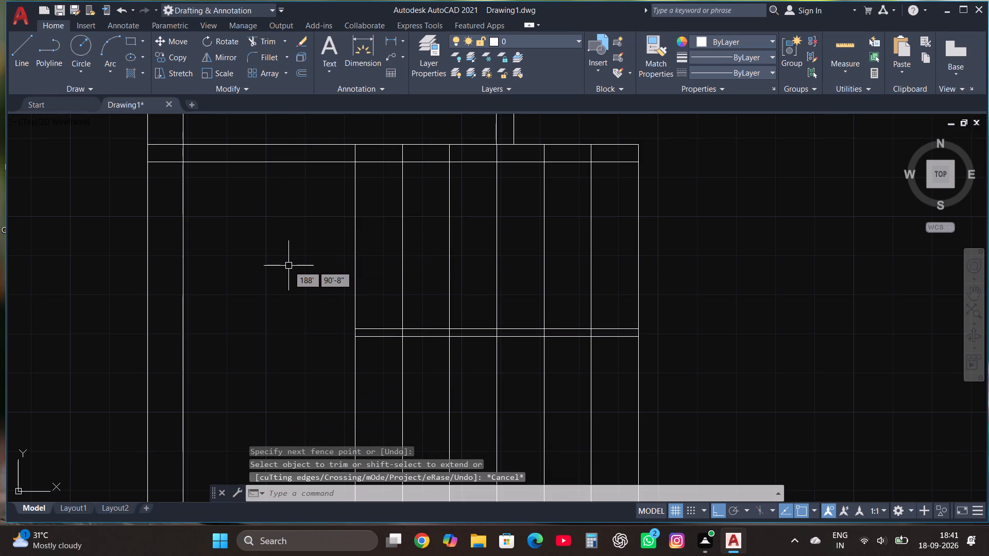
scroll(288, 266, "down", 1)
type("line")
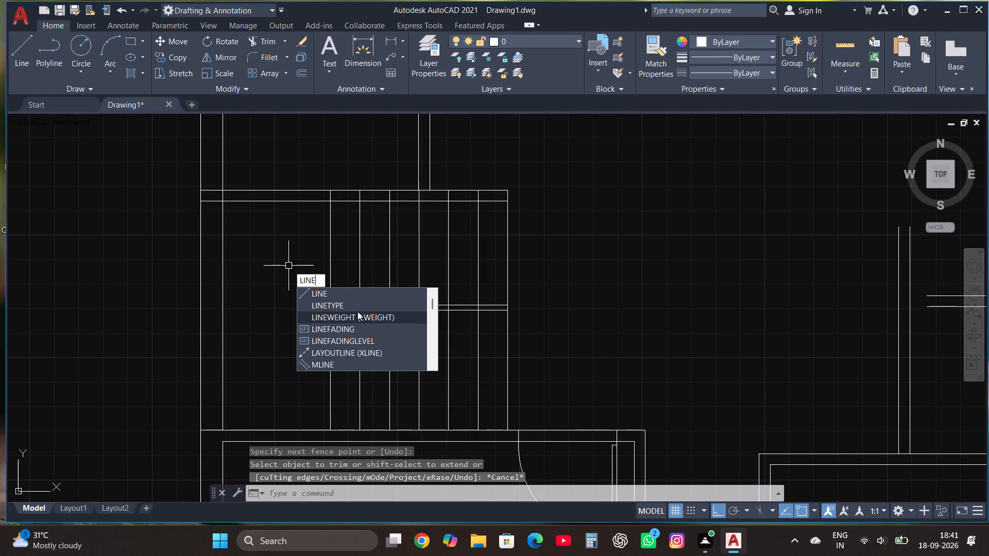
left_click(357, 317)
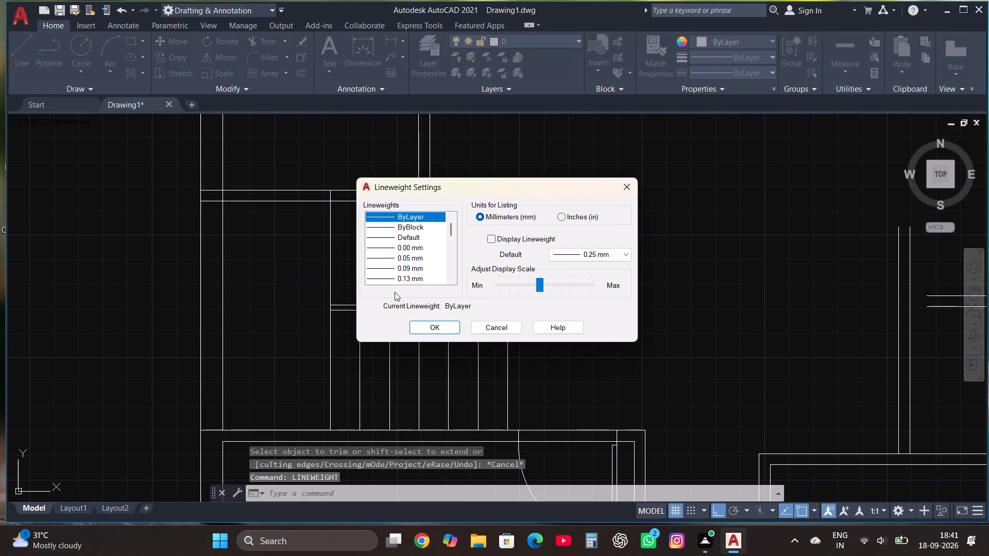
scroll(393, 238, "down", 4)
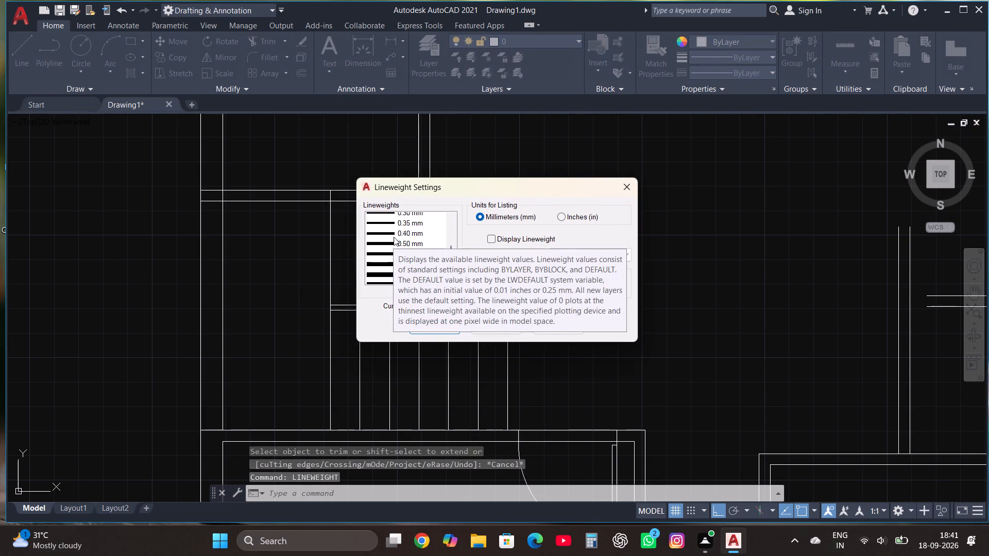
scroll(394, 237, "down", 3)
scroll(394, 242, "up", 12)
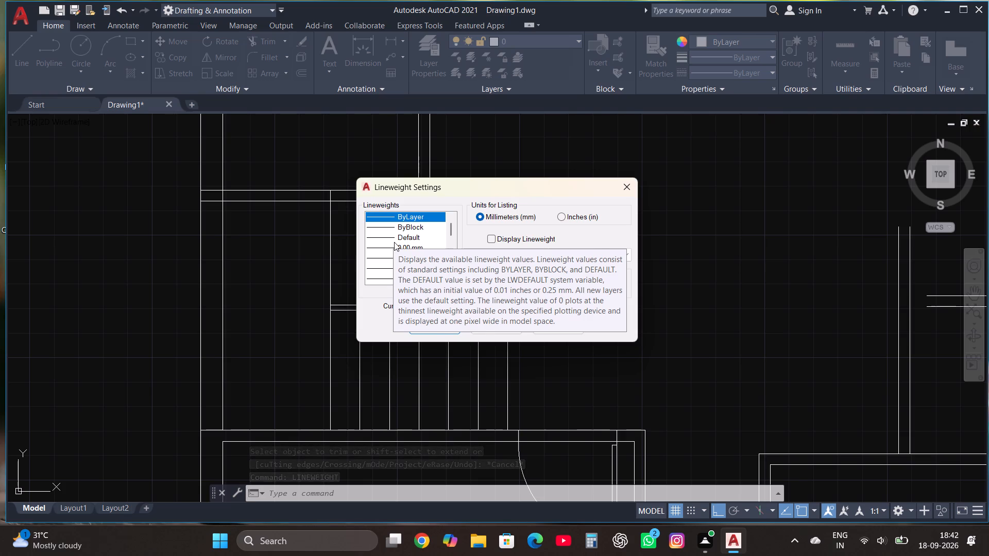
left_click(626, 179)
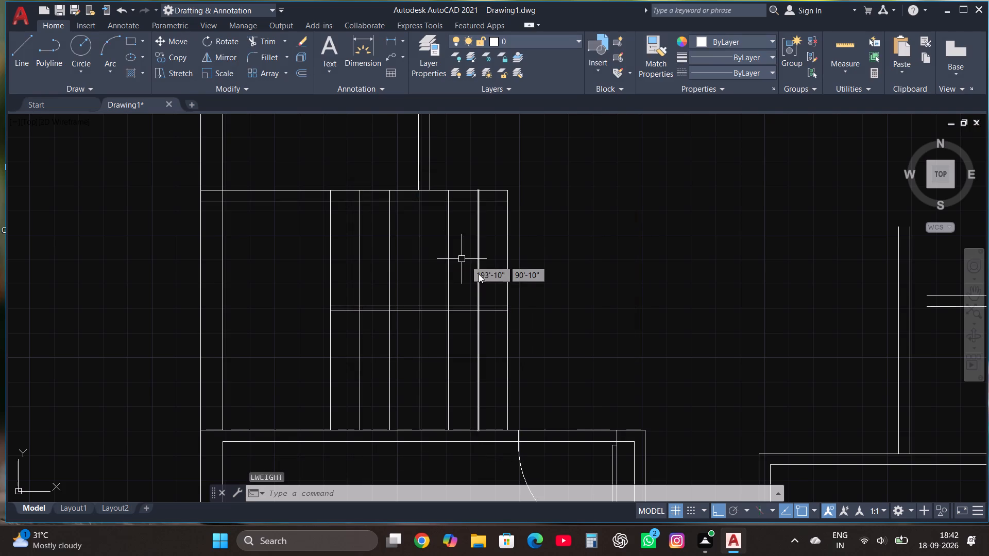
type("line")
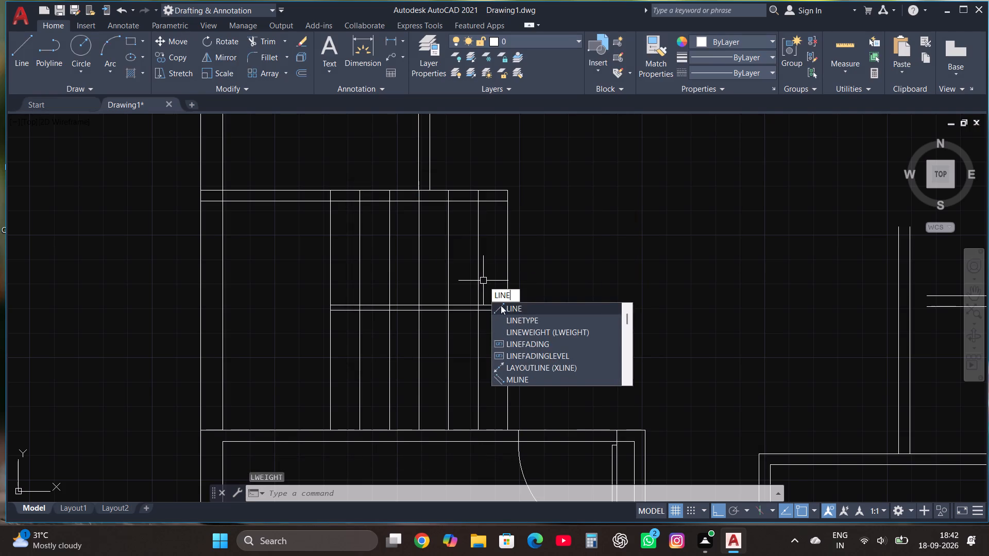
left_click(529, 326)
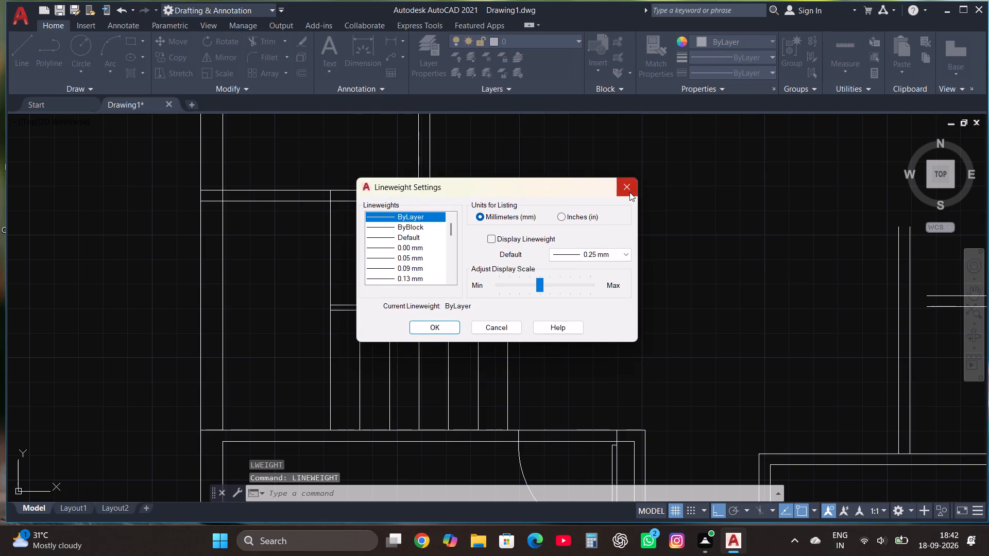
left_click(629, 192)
Load the ISO dash linetype ACAD_ISO02W100 from acadiso.lin into the drawing.
type("linr")
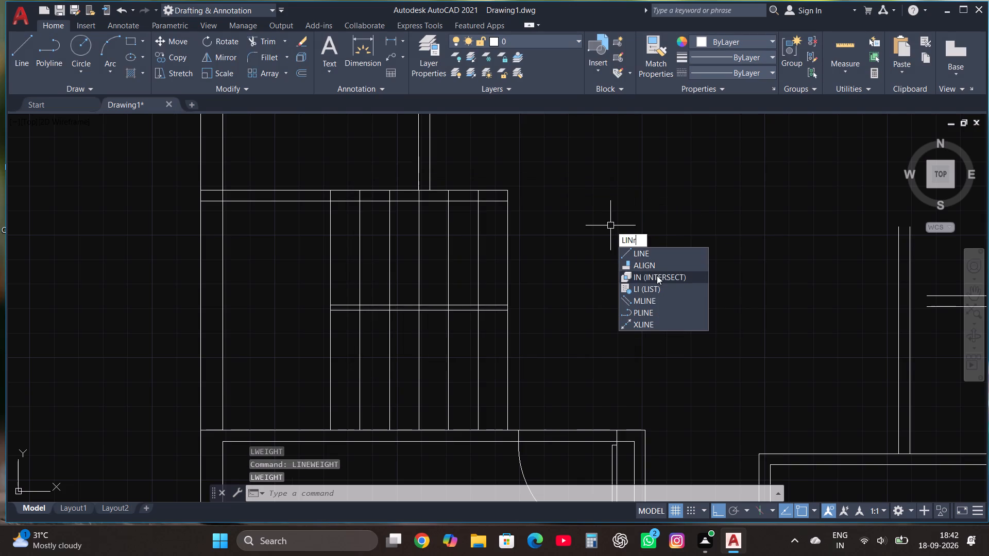
key("BackSpace")
left_click(662, 276)
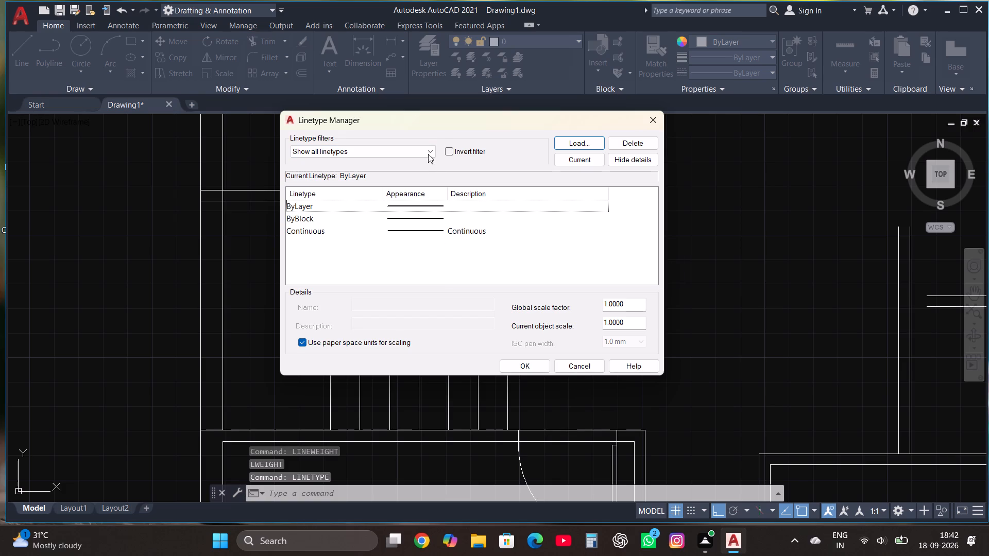
left_click(427, 149)
left_click(427, 149)
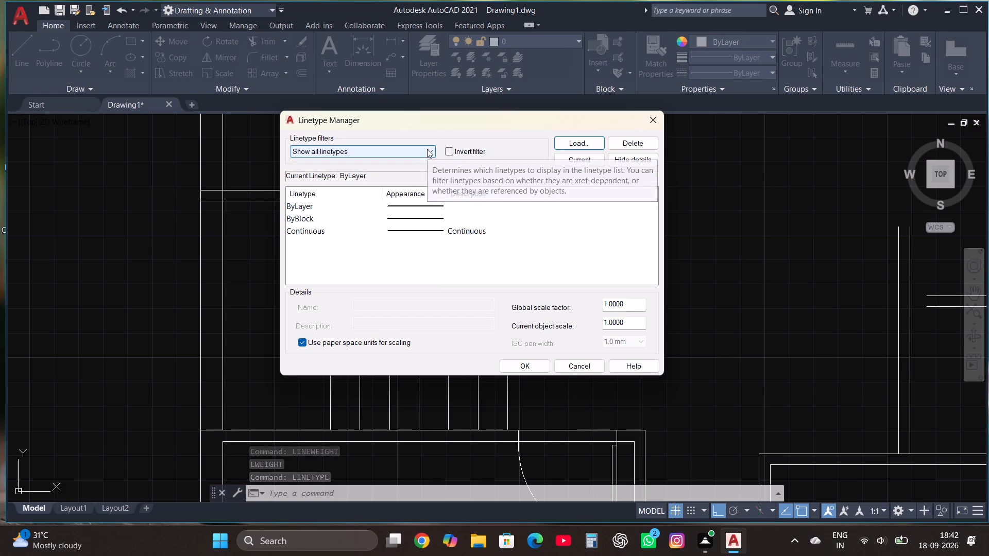
left_click(586, 145)
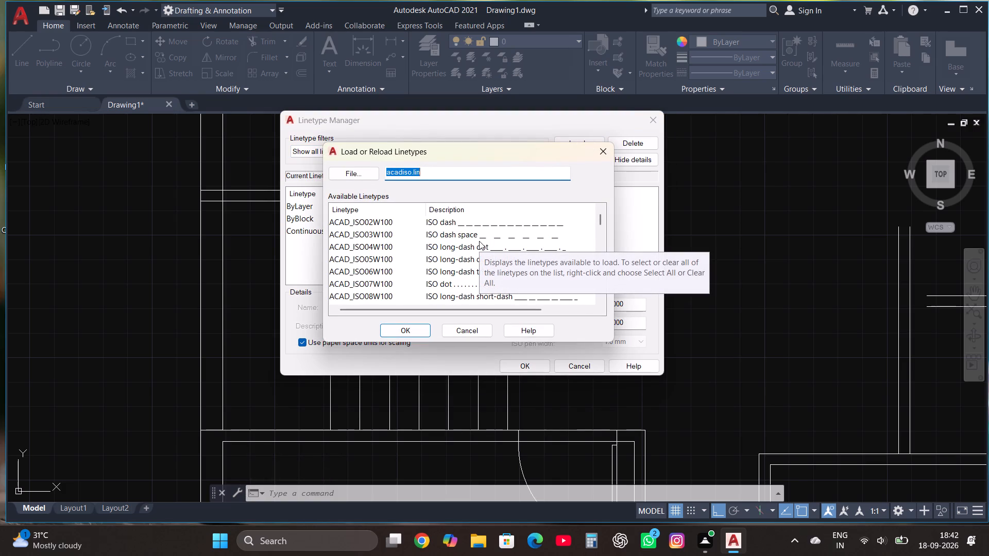
left_click(505, 224)
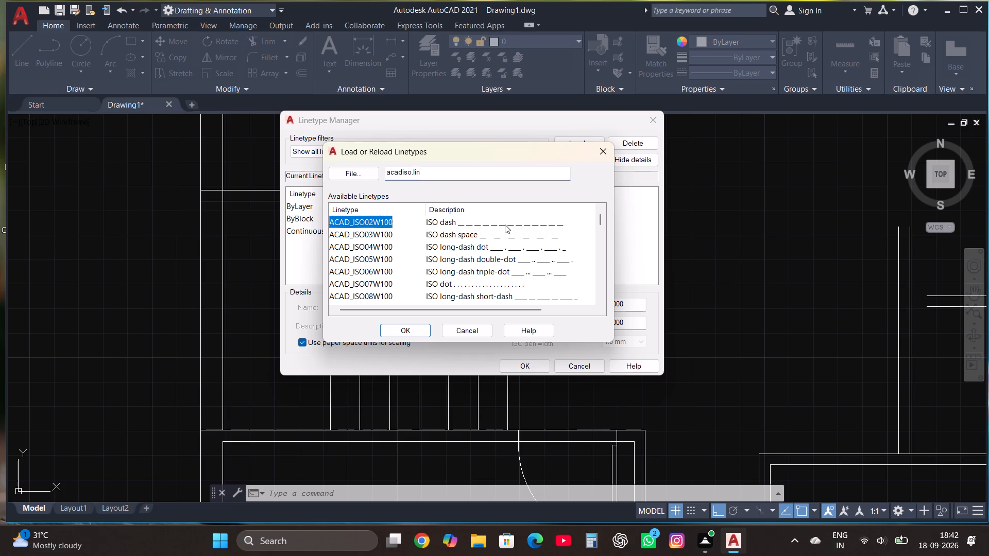
left_click(439, 219)
left_click(376, 220)
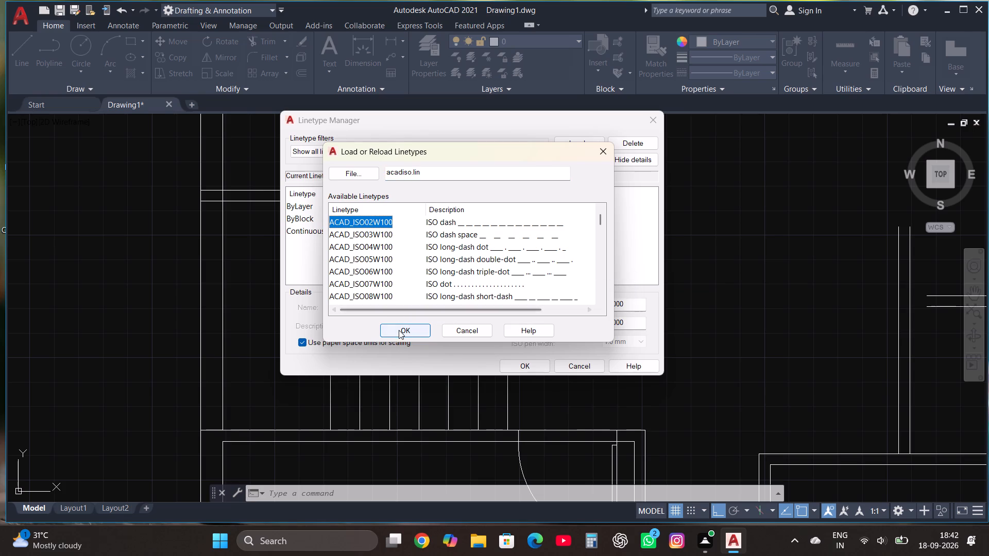
left_click(399, 330)
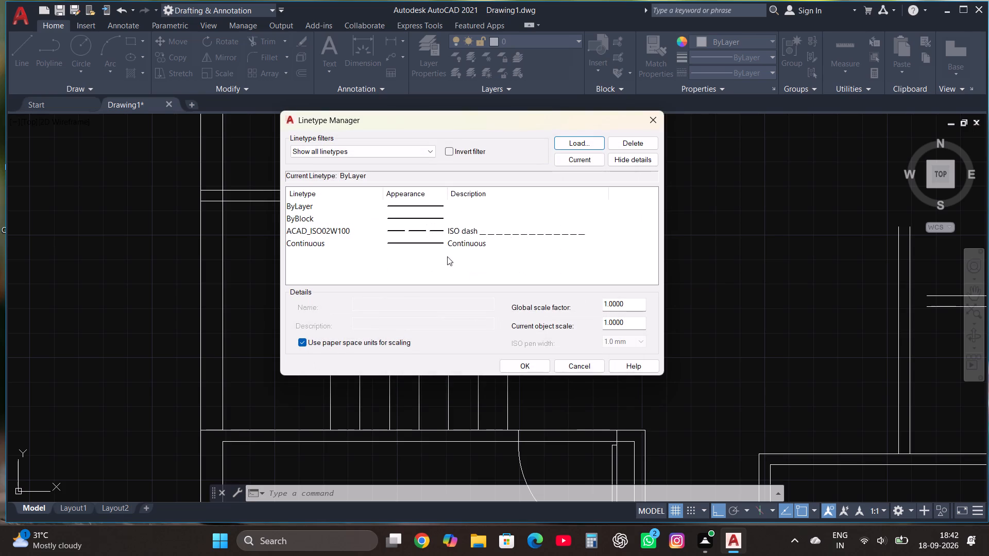
Make ACAD_ISO02W100 the current linetype.
left_click(476, 235)
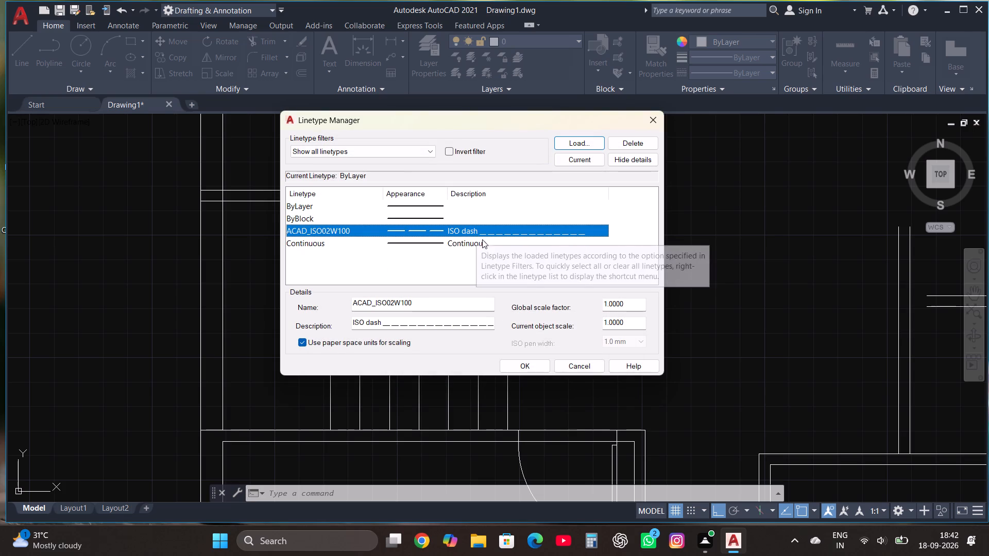
scroll(516, 319, "down", 2)
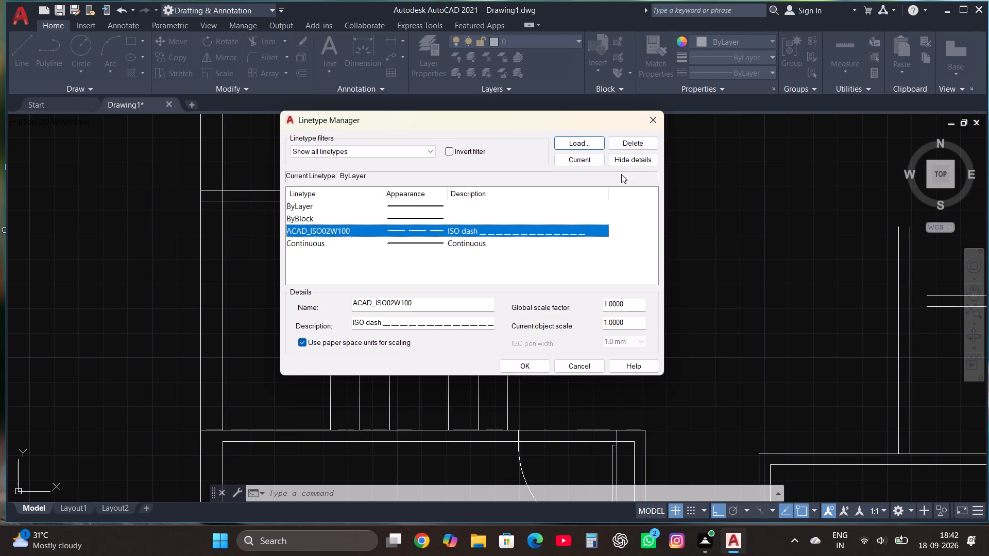
left_click(577, 154)
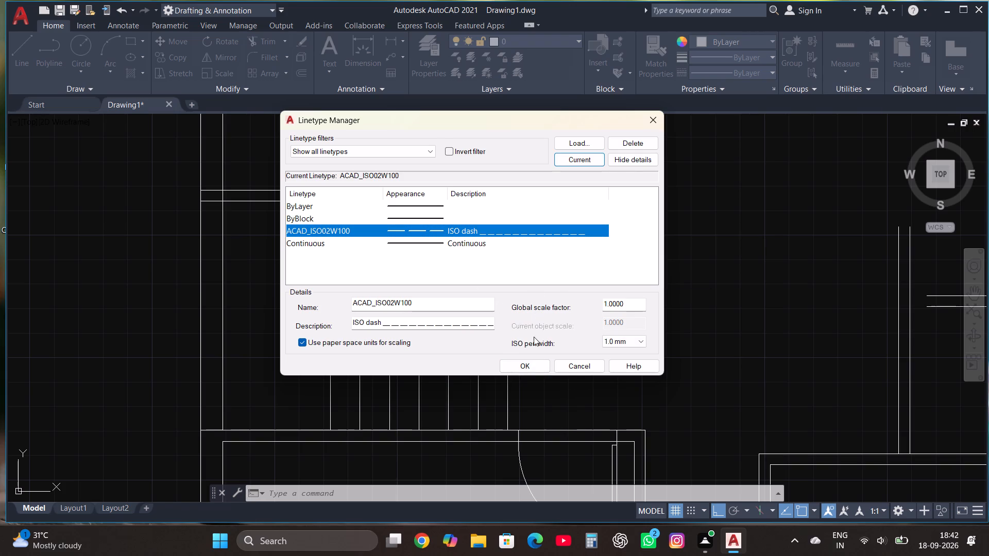
left_click(530, 370)
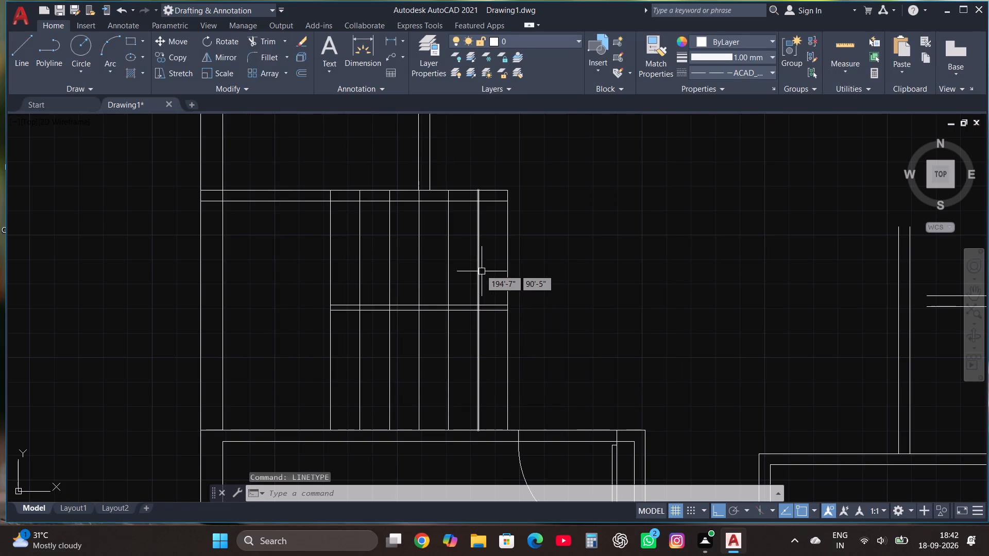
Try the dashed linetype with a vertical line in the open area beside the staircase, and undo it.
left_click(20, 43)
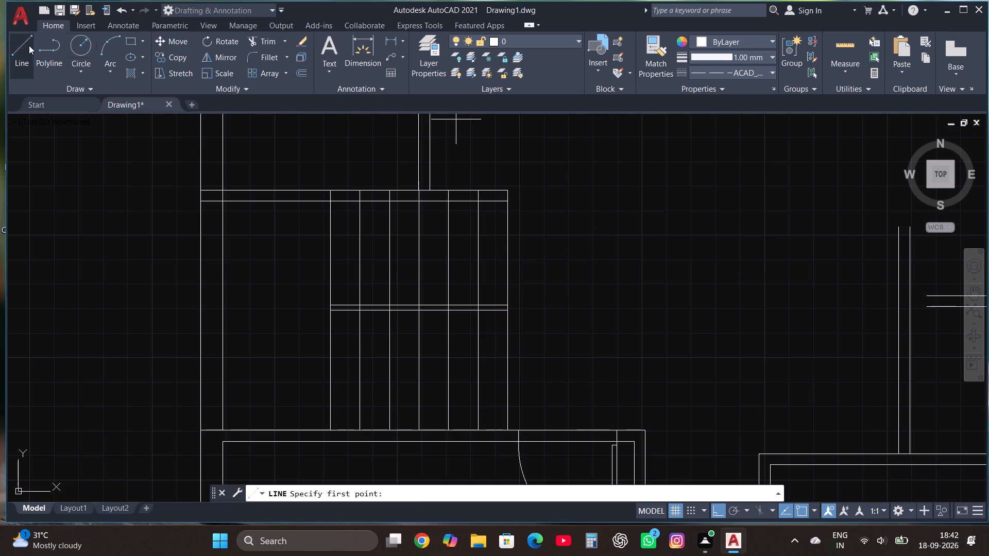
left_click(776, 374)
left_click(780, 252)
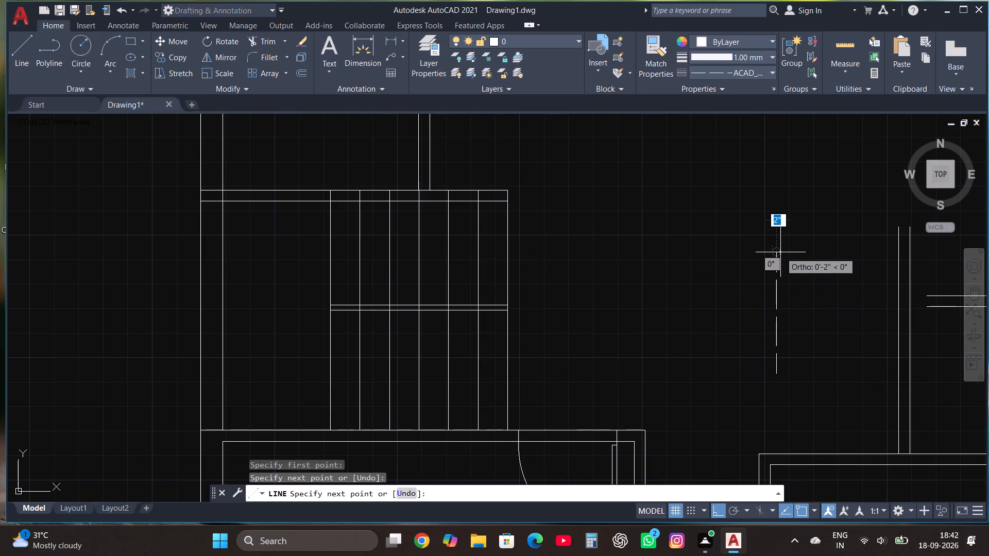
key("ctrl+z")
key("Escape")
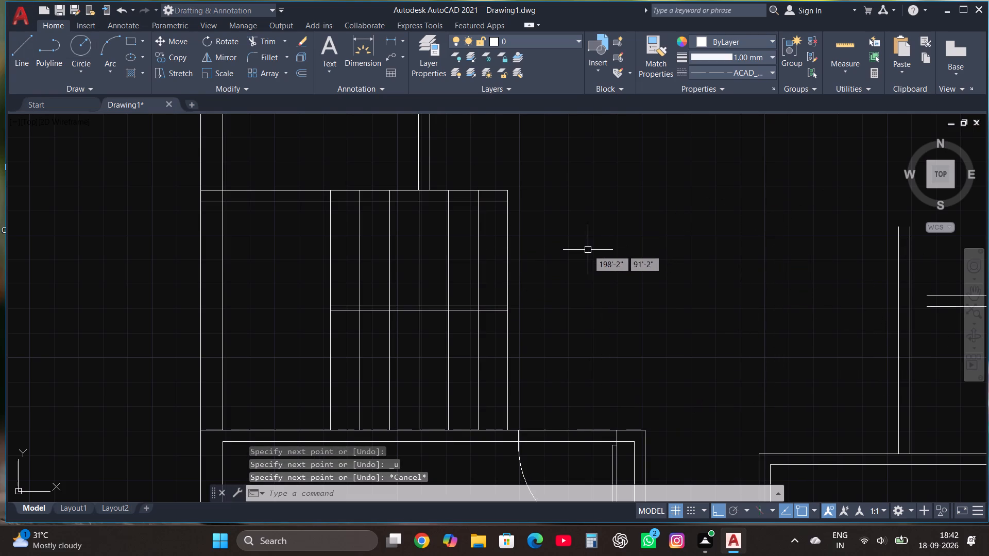
Trim the six tread lines in the upper flight, between the top wall and the double centre line.
left_click(486, 275)
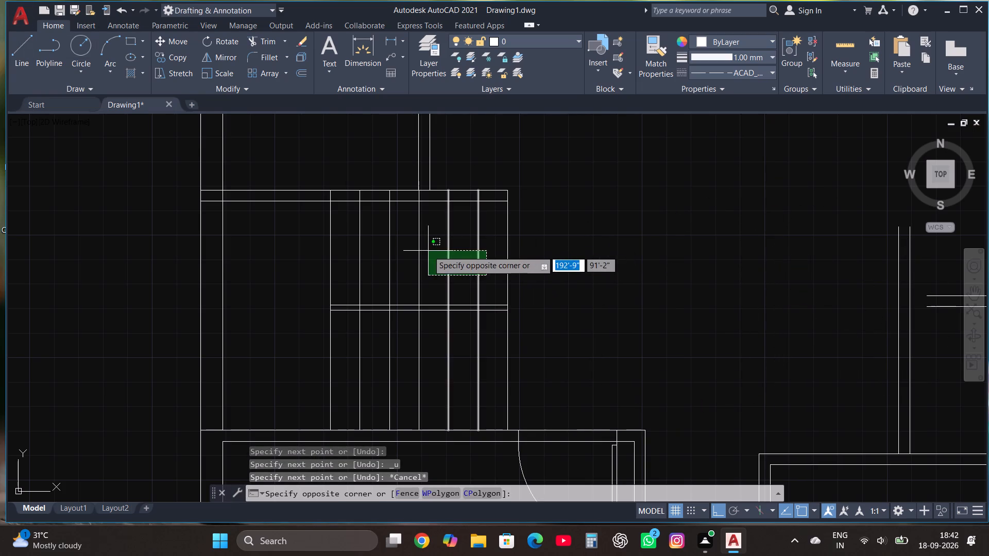
left_click(487, 265)
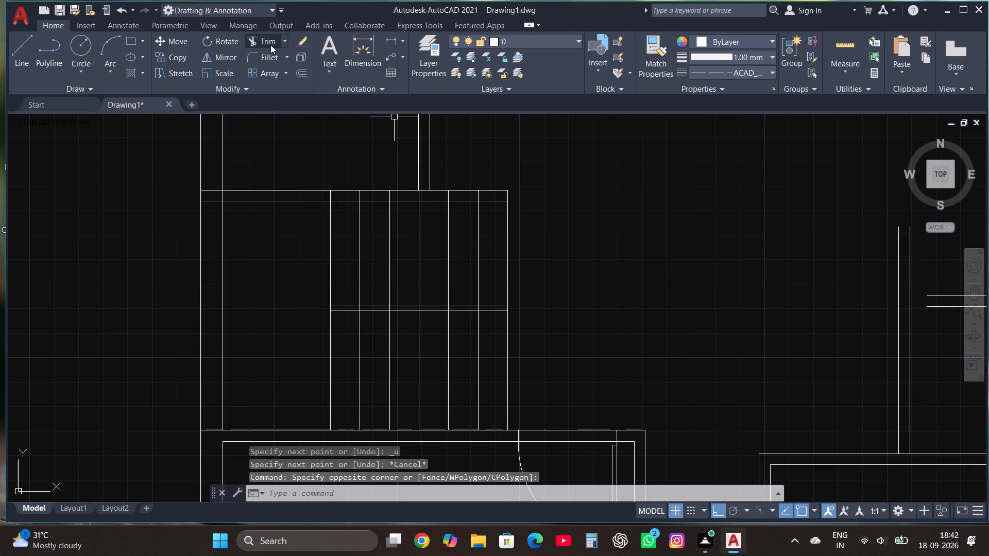
left_click(270, 45)
left_click(317, 234)
left_click(483, 262)
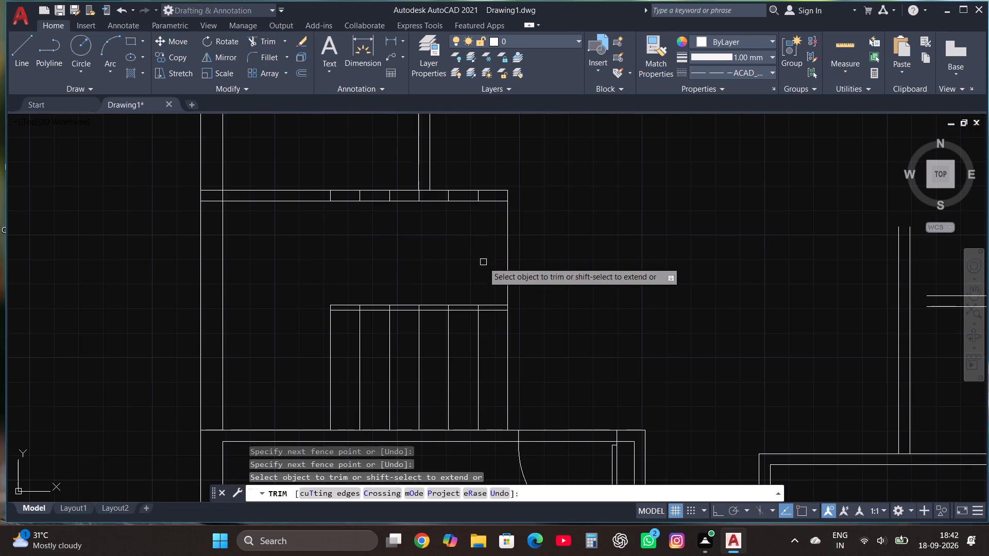
Draw three dashed tread lines in the upper flight, continuing the three rightmost lower treads from the double centre line to the top wall.
left_click(25, 51)
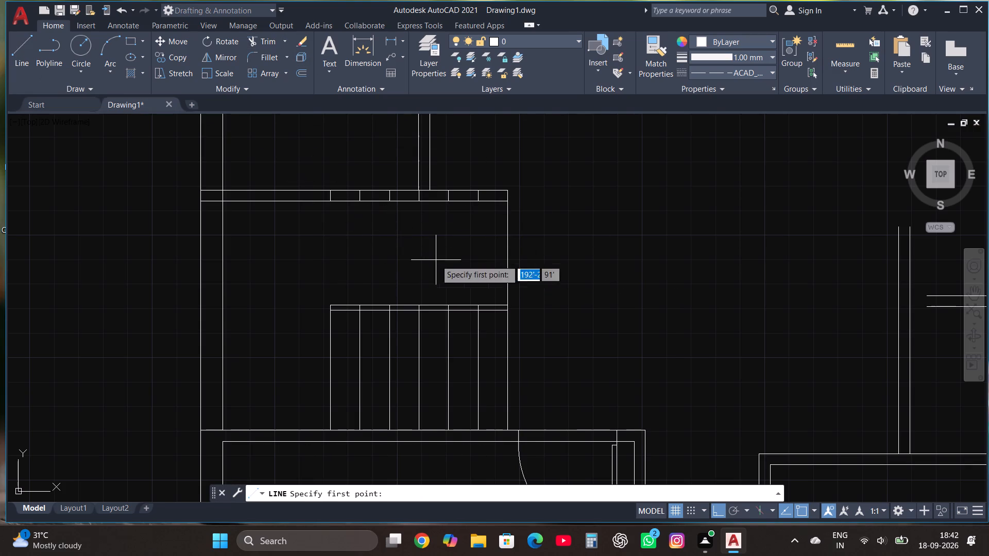
scroll(462, 298, "up", 1)
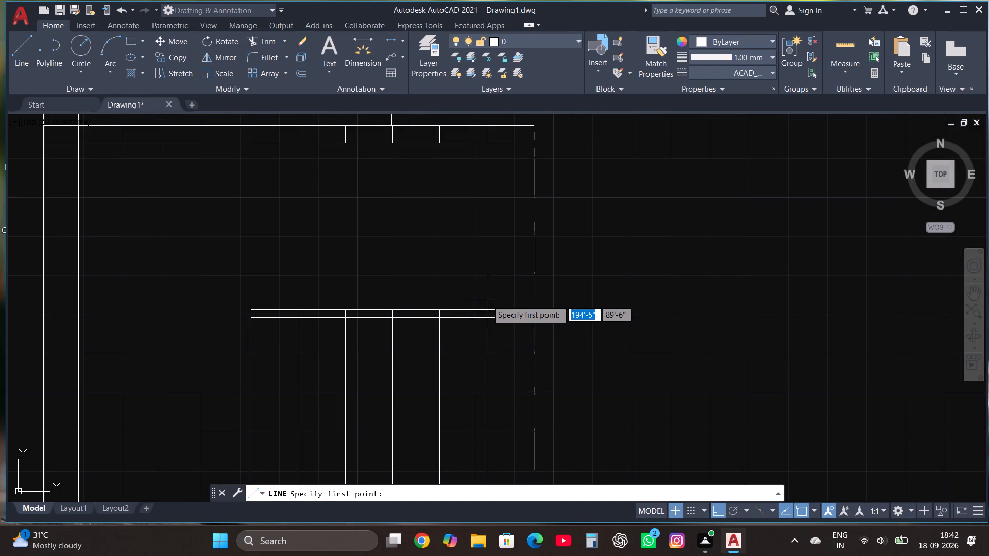
left_click(485, 312)
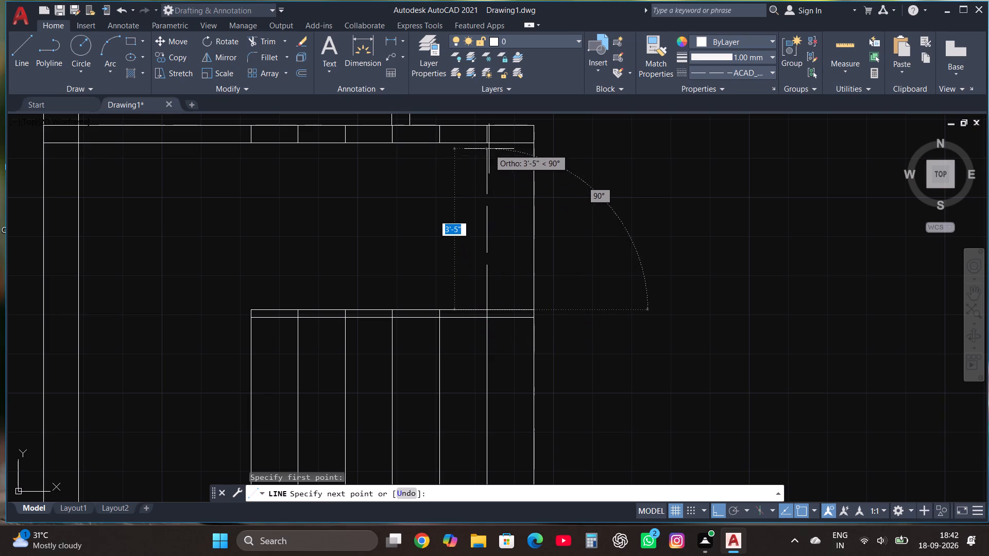
left_click(486, 142)
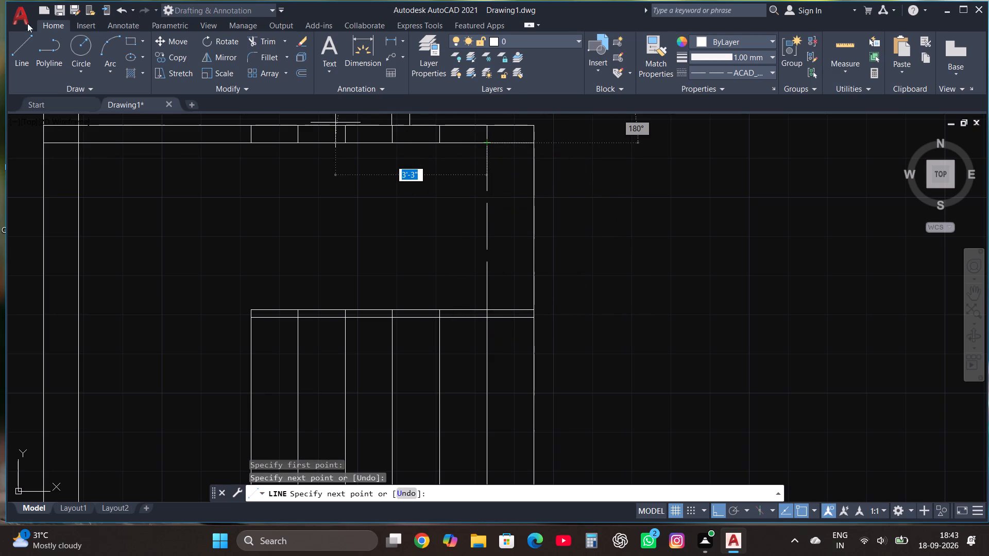
left_click(14, 59)
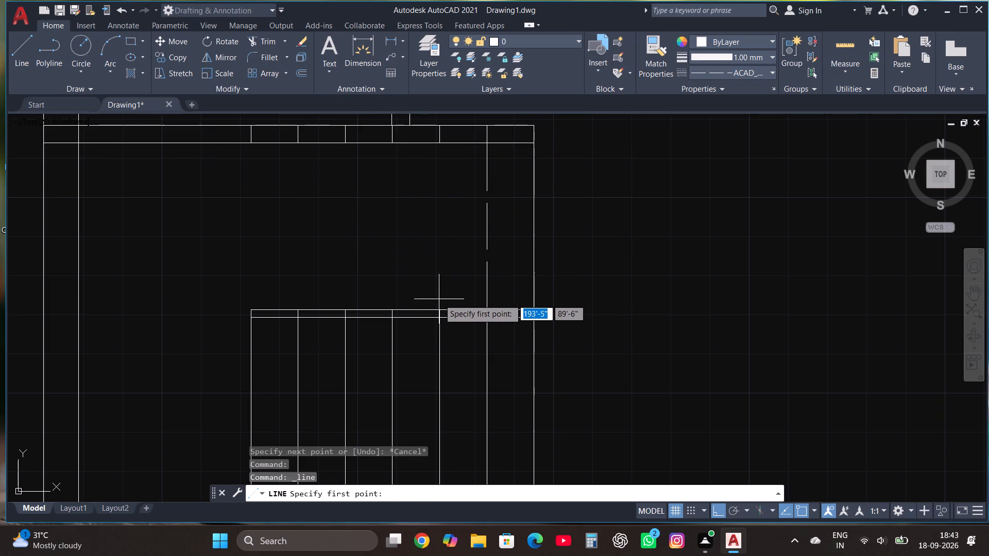
left_click(438, 308)
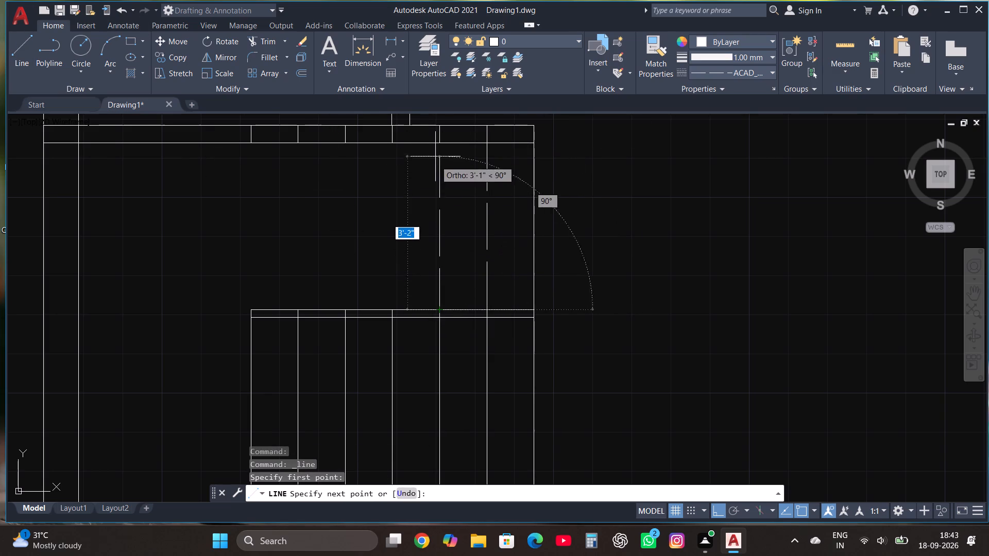
left_click(437, 142)
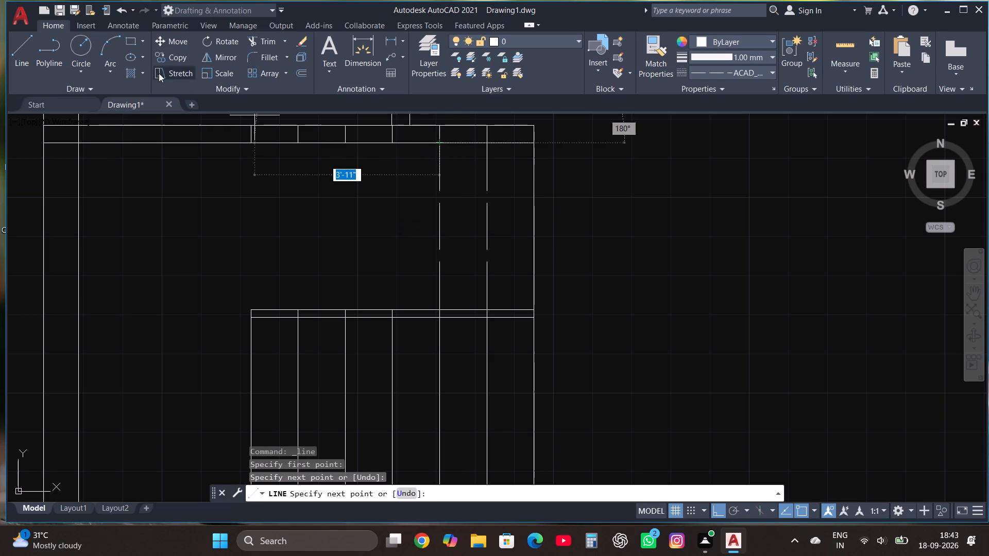
left_click(18, 54)
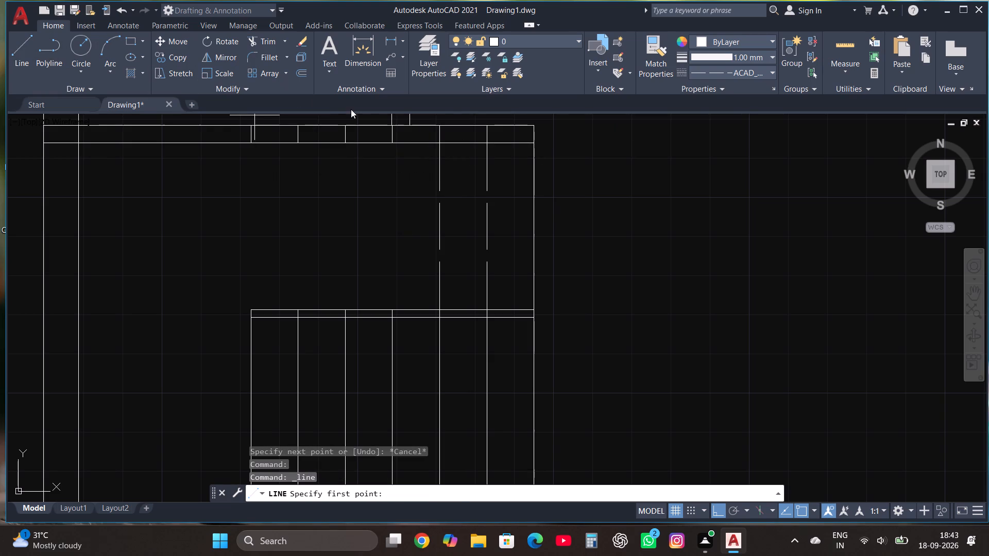
left_click(393, 309)
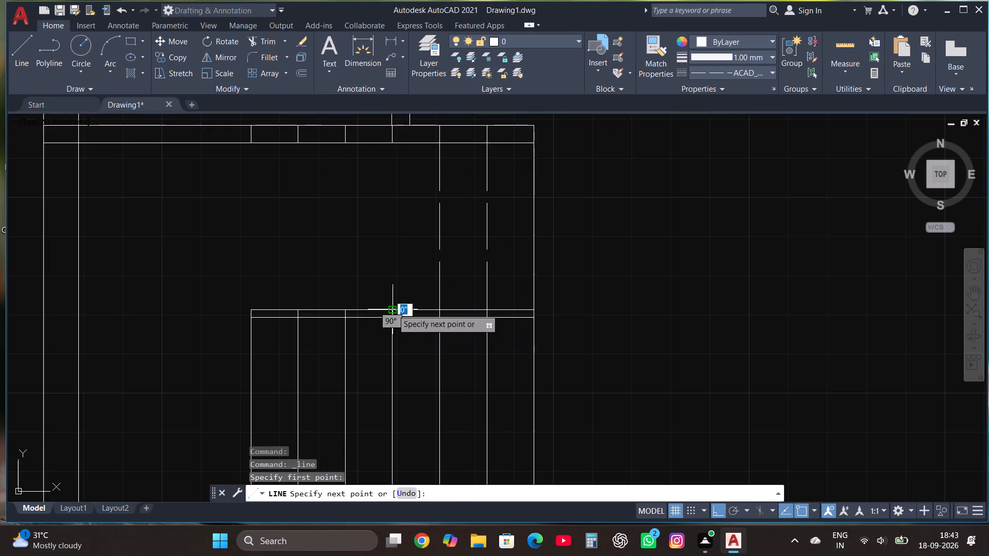
left_click(390, 142)
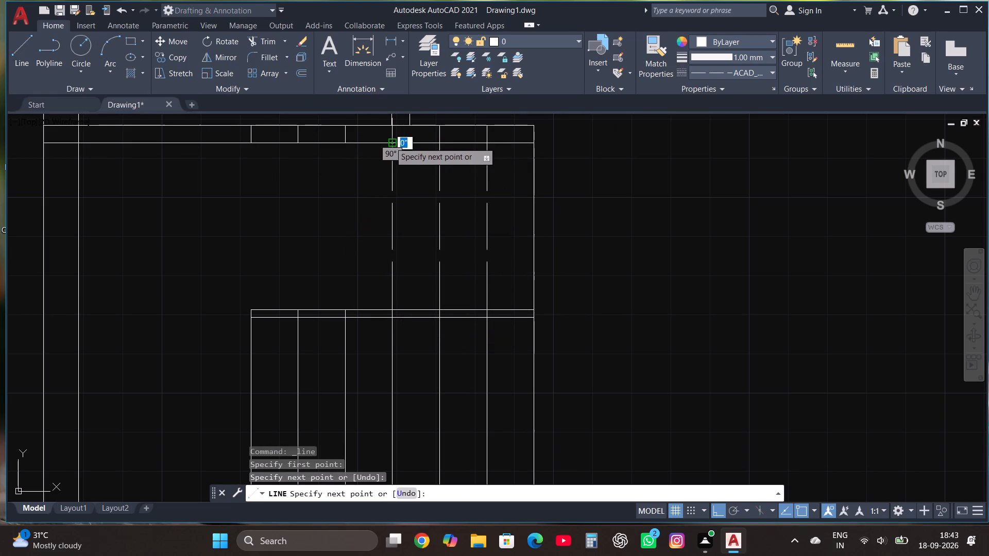
Draw the remaining three dashed tread lines of the upper flight, about 3'-7" long, from the double centre line to the top wall.
left_click(21, 40)
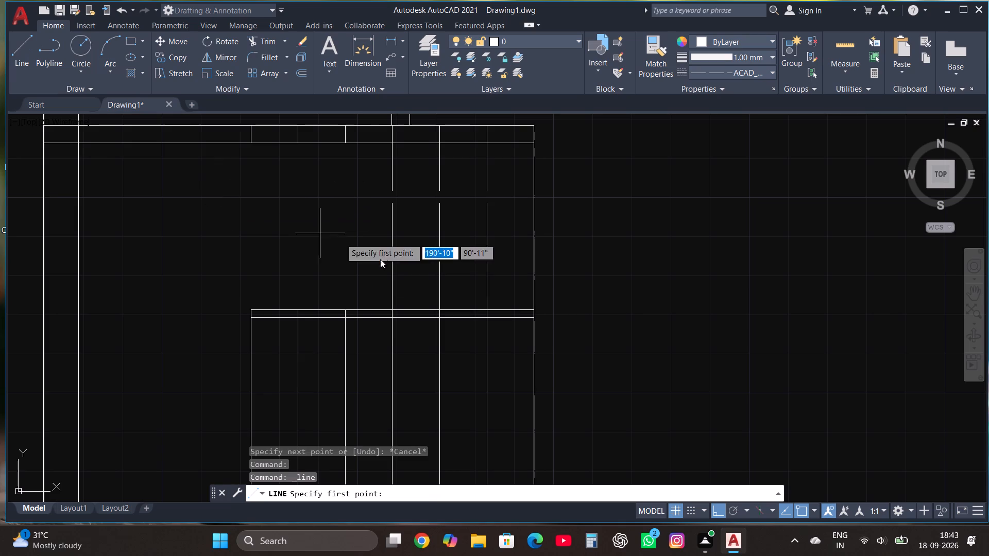
left_click(348, 310)
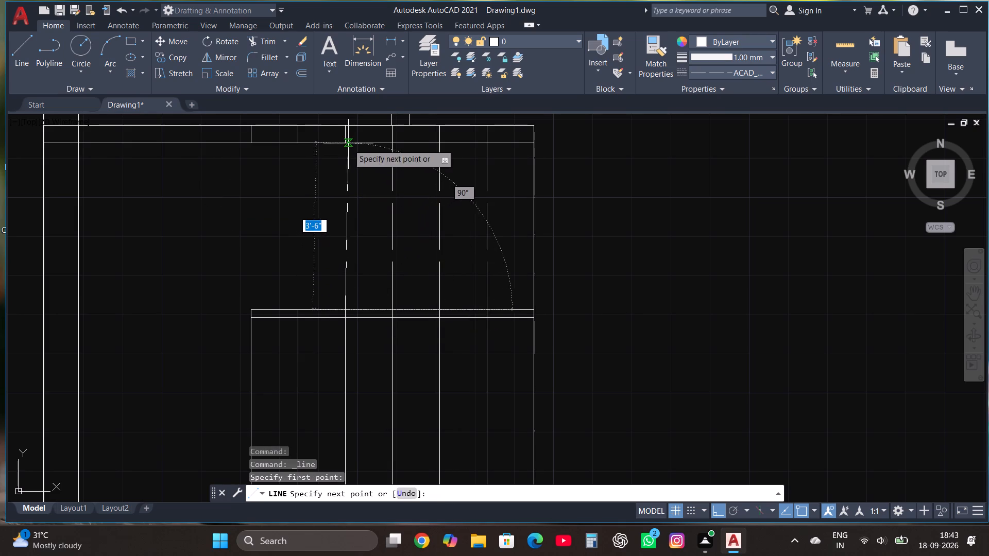
left_click(343, 142)
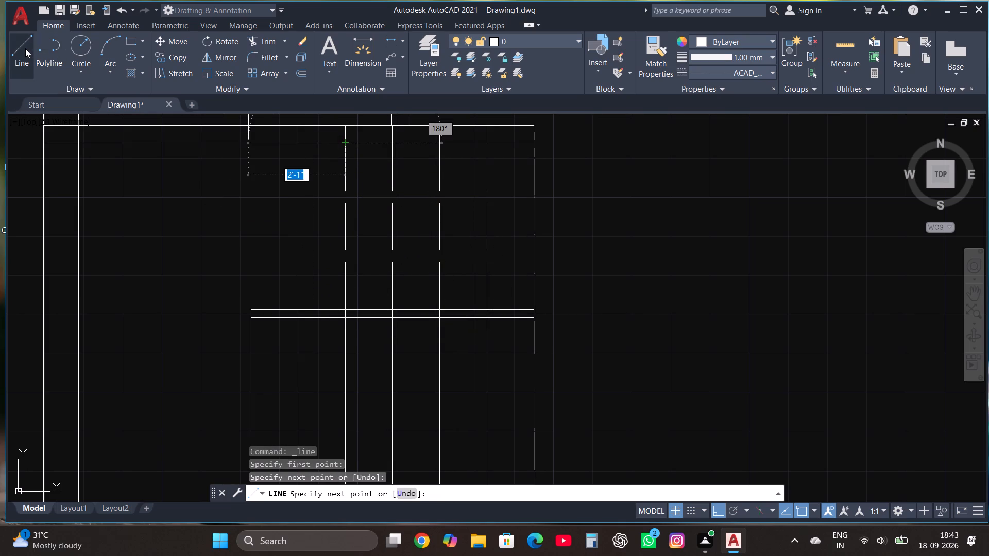
left_click(25, 48)
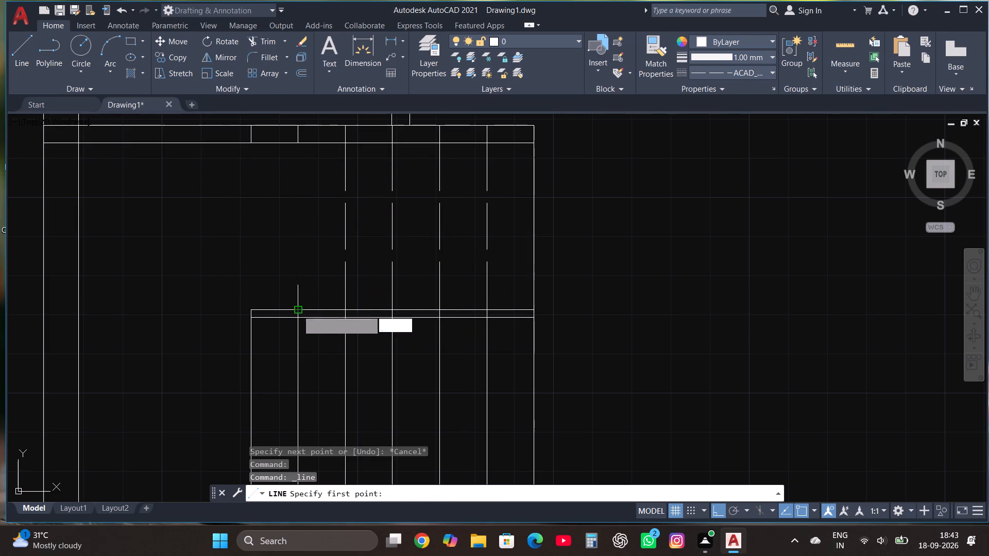
left_click(298, 310)
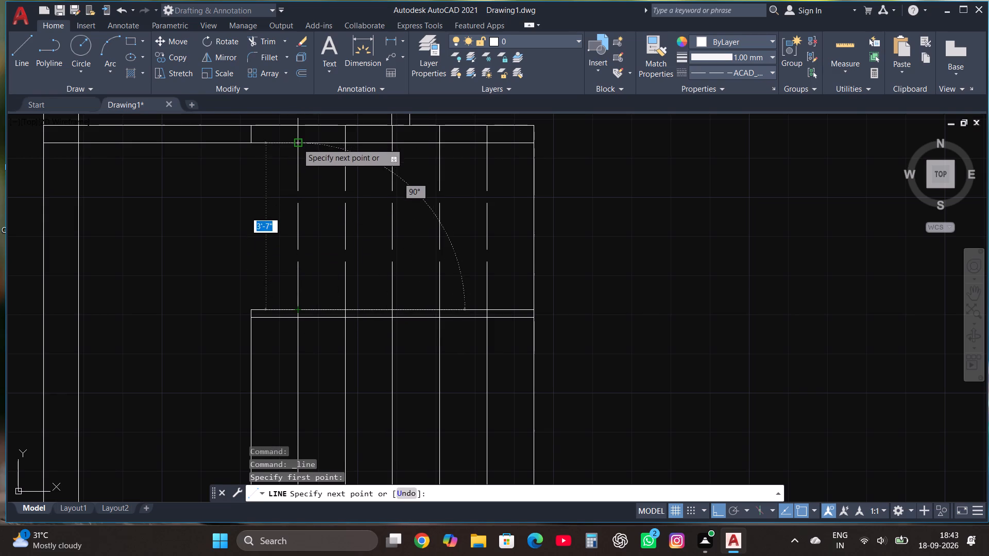
left_click(297, 143)
left_click(21, 50)
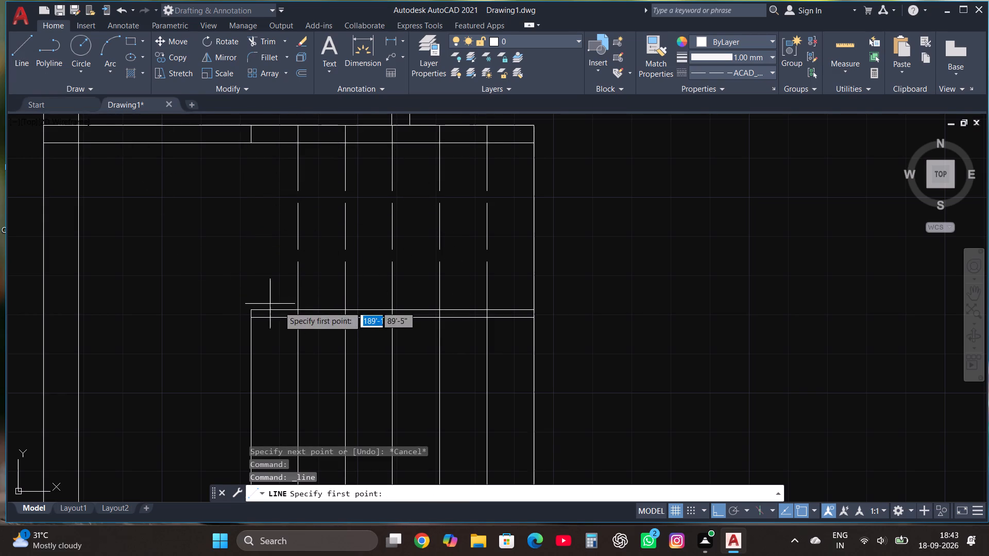
left_click(251, 309)
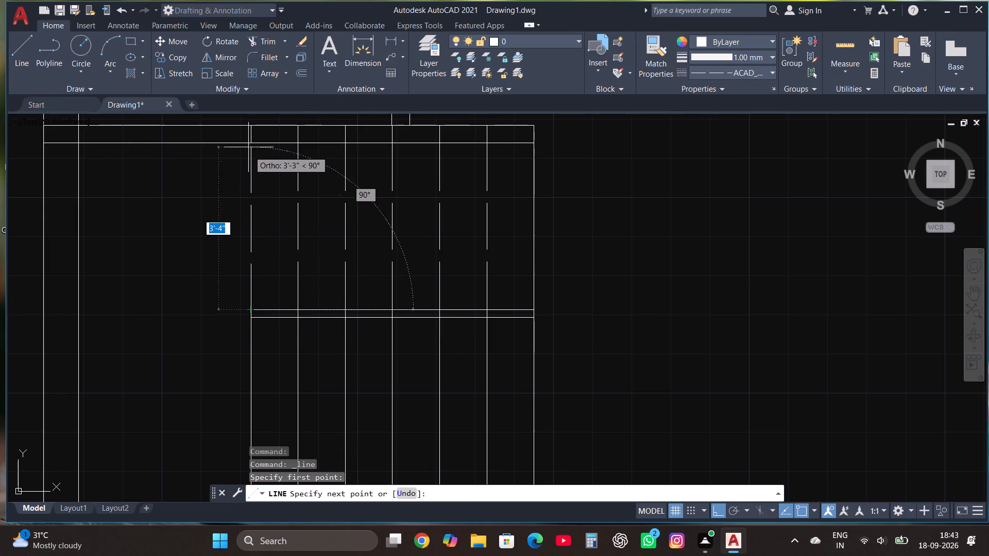
left_click(247, 144)
scroll(334, 302, "down", 2)
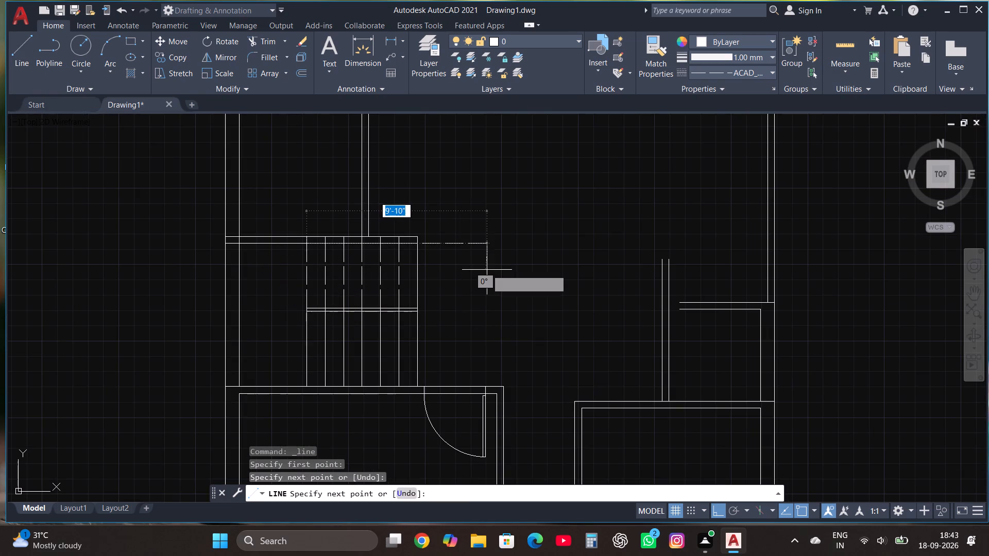
key("Escape")
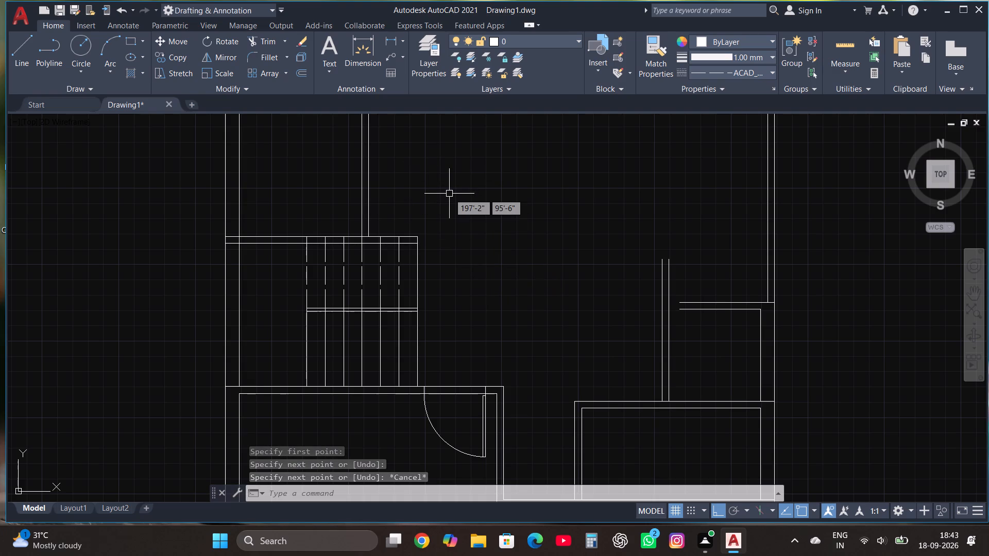
Make ByLayer the current linetype.
type("lin")
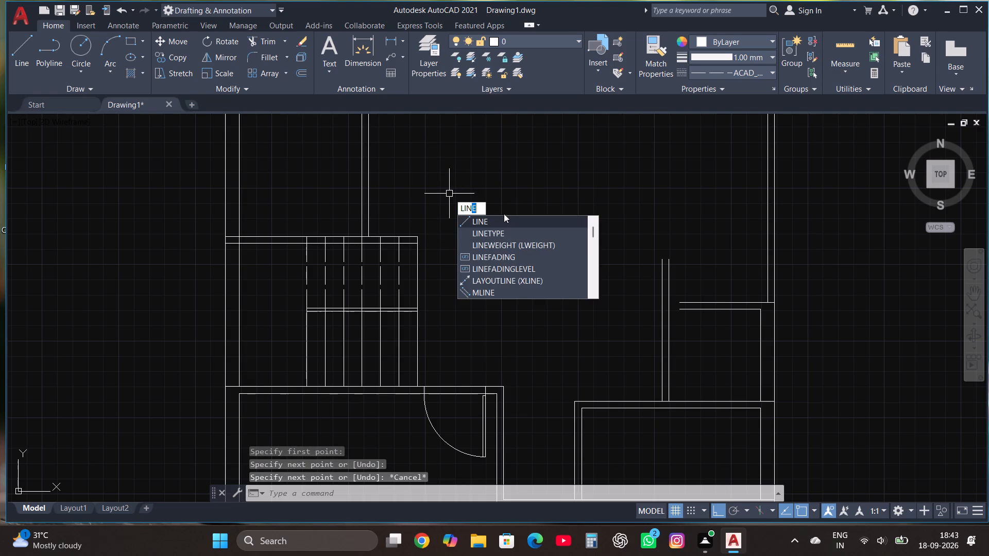
left_click(500, 238)
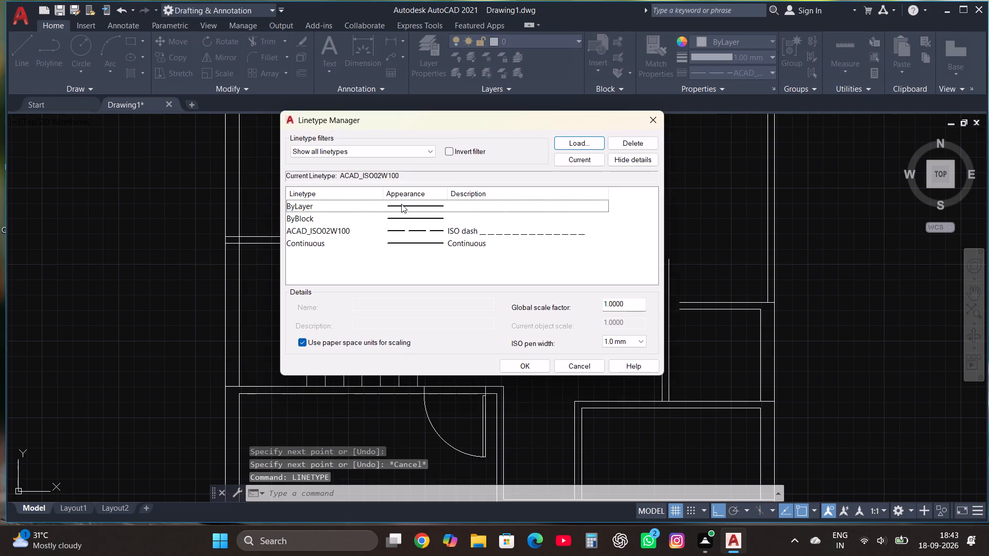
left_click(401, 204)
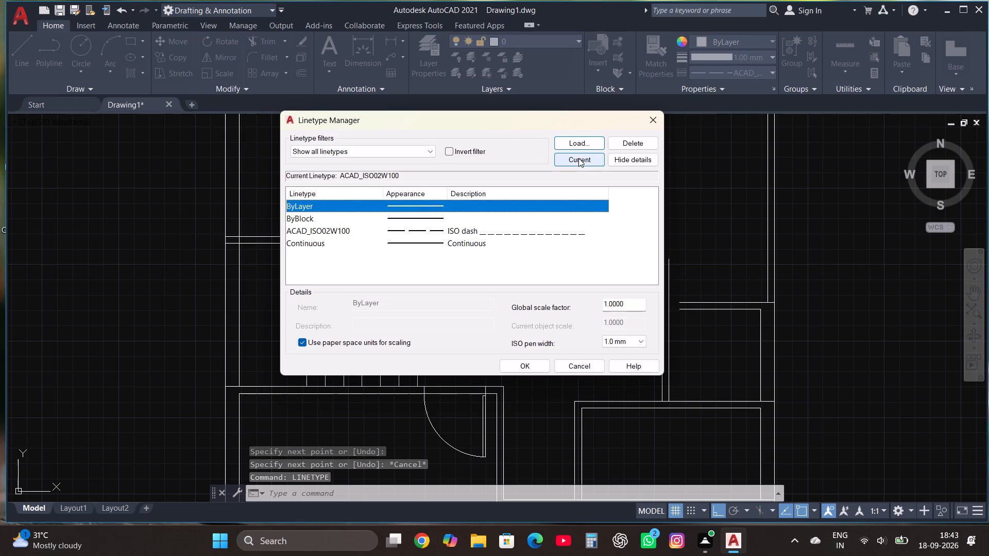
left_click(578, 158)
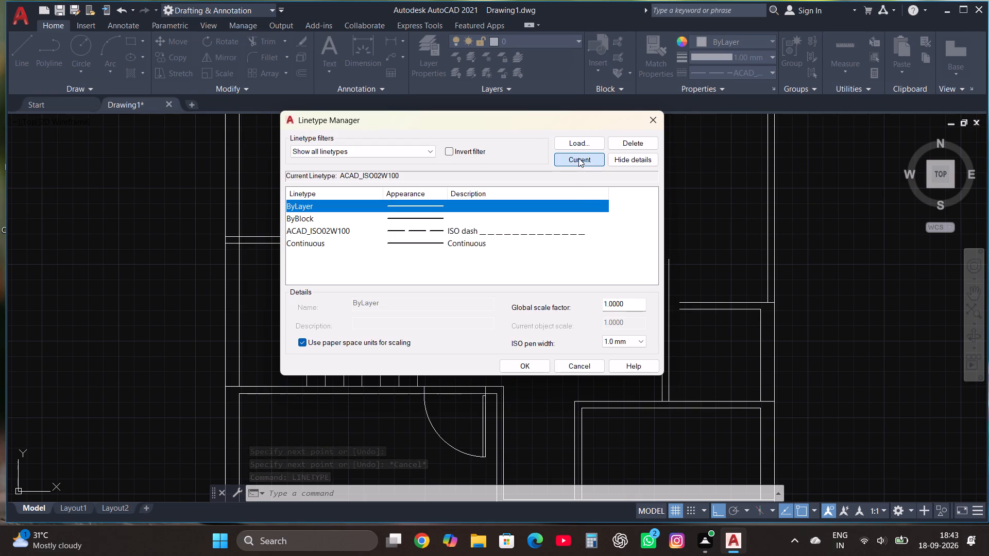
left_click(541, 363)
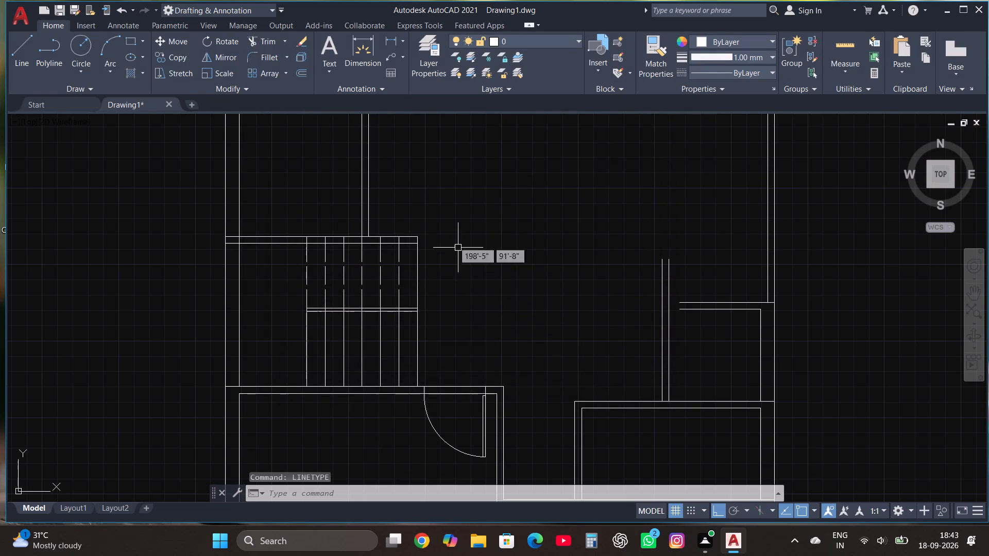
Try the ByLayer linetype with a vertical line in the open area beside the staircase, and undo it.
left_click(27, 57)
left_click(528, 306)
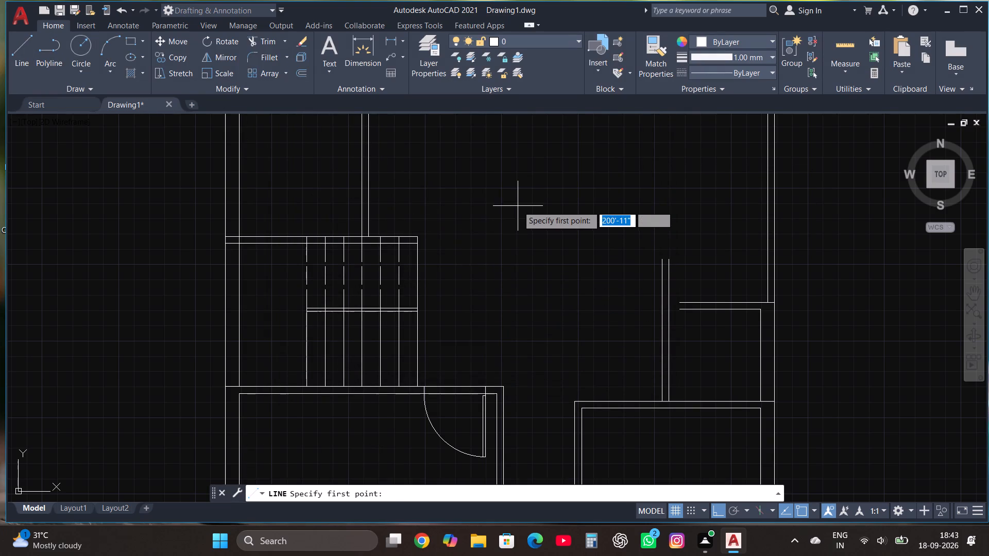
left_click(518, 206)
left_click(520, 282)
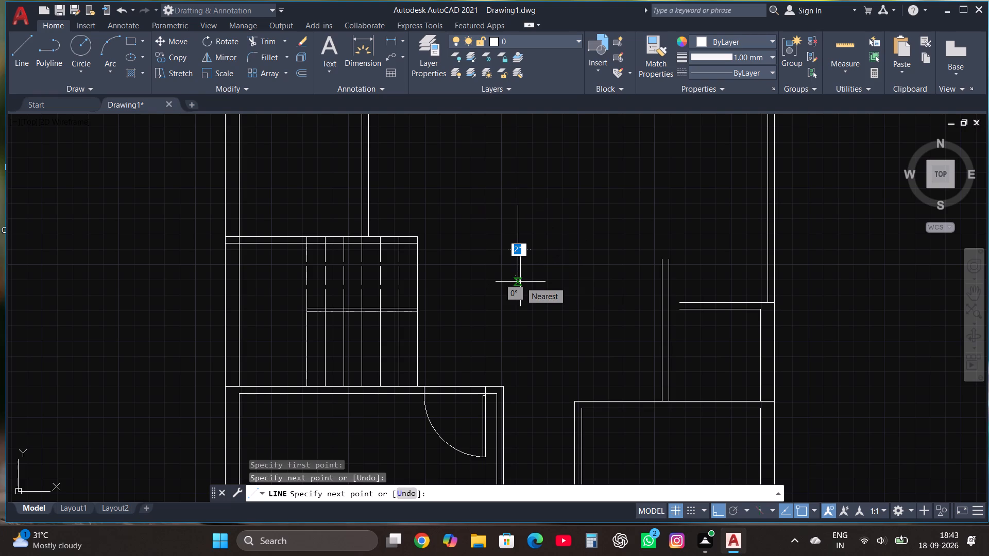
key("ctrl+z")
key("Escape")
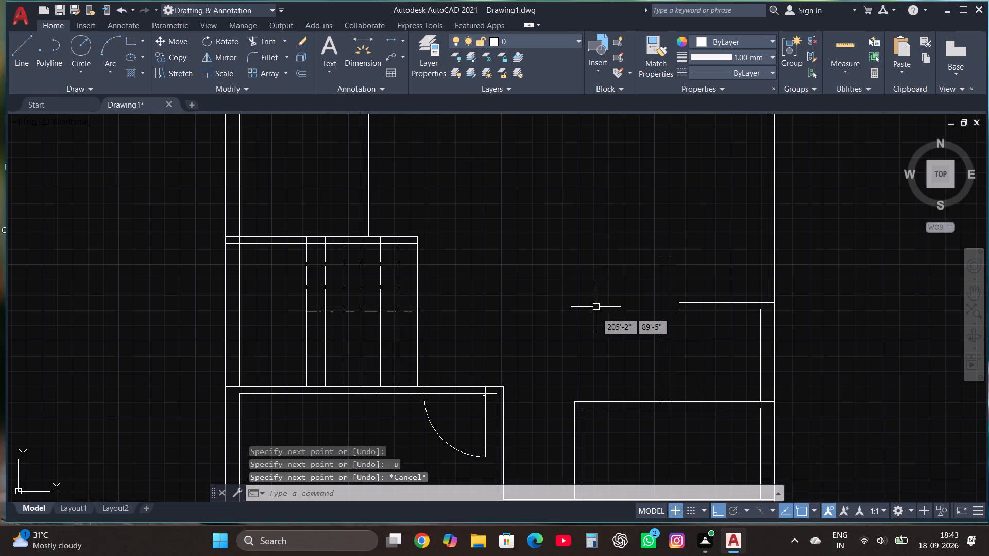
Trim the partition line overrunning the plan's top outer wall and the inner wall line between the faces of both partitions meeting it.
scroll(596, 320, "down", 1)
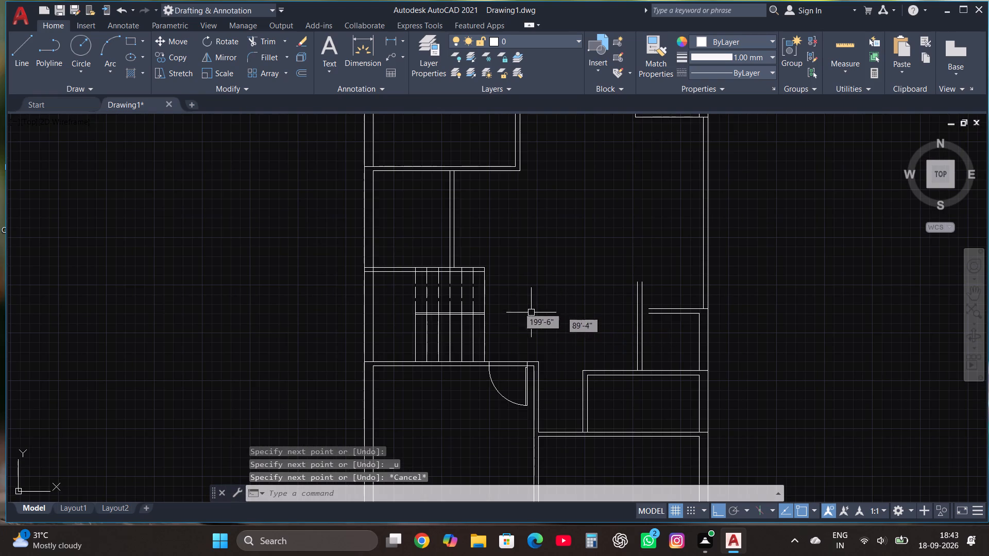
scroll(515, 368, "down", 1)
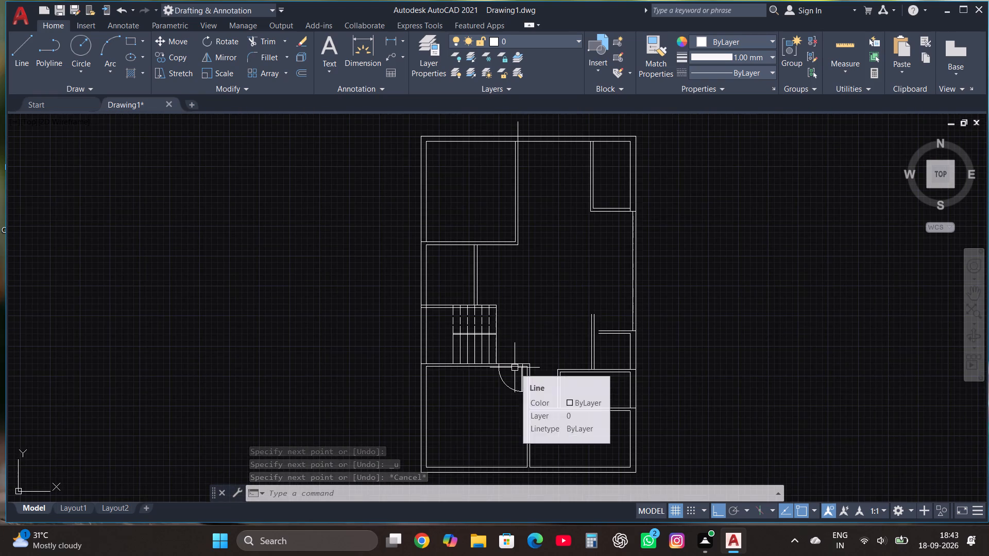
scroll(515, 368, "down", 3)
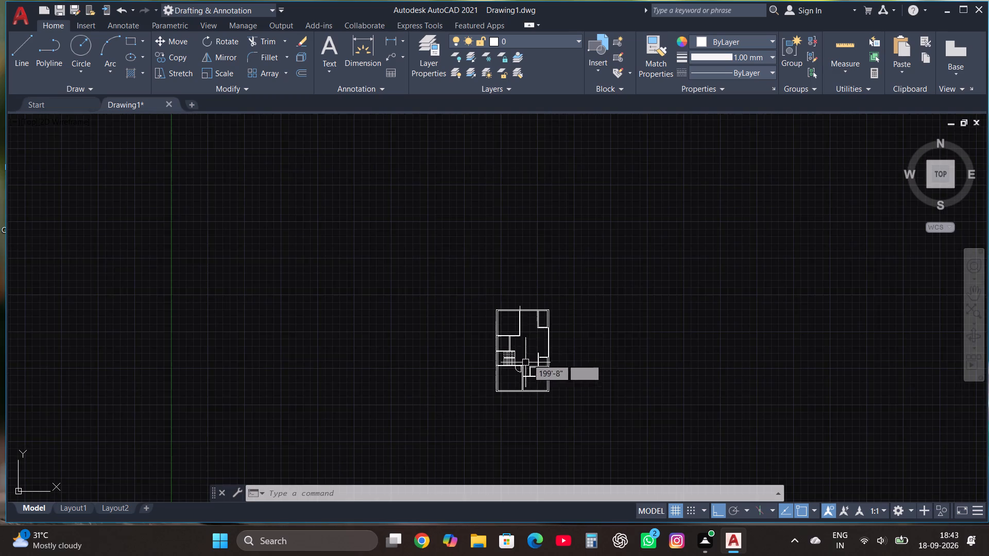
scroll(574, 327, "up", 3)
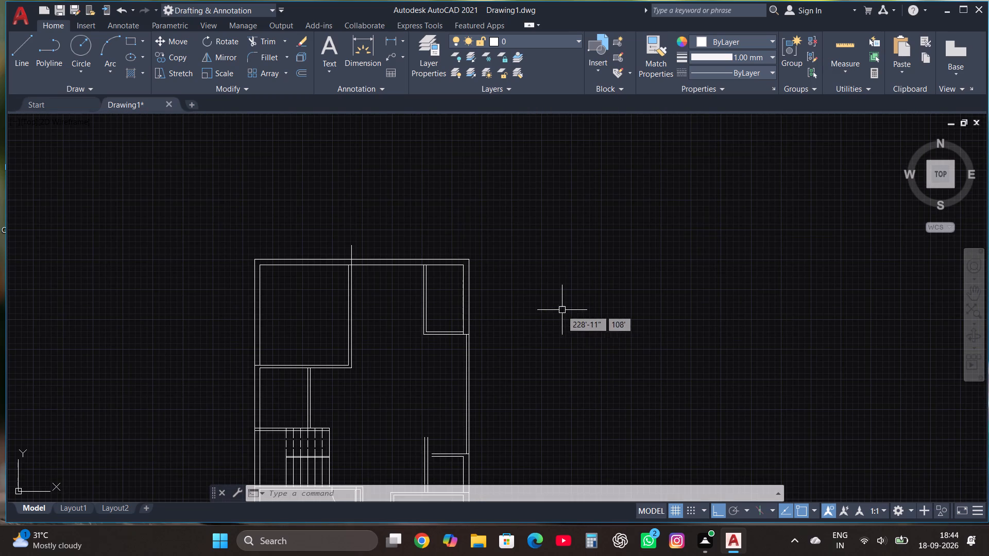
scroll(366, 242, "up", 3)
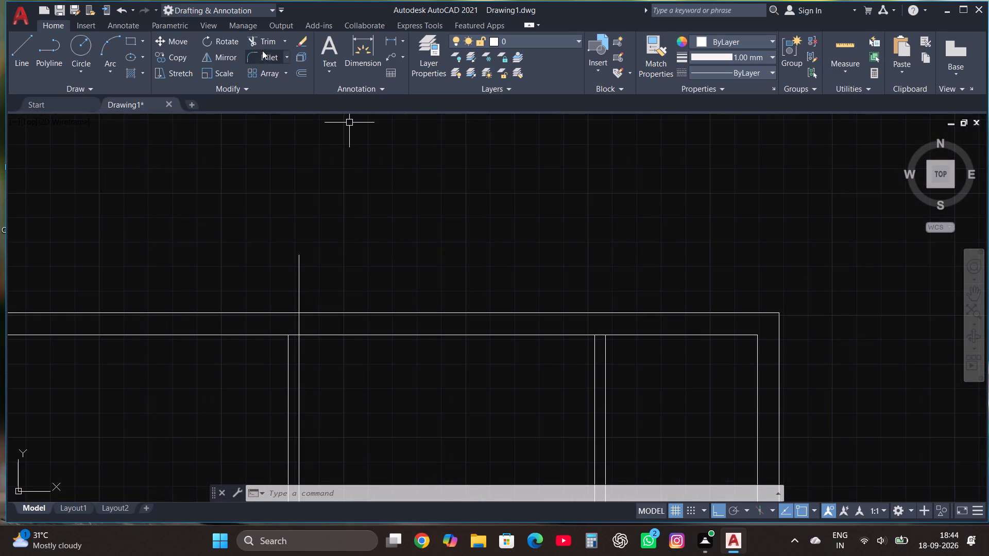
left_click(265, 46)
left_click(299, 280)
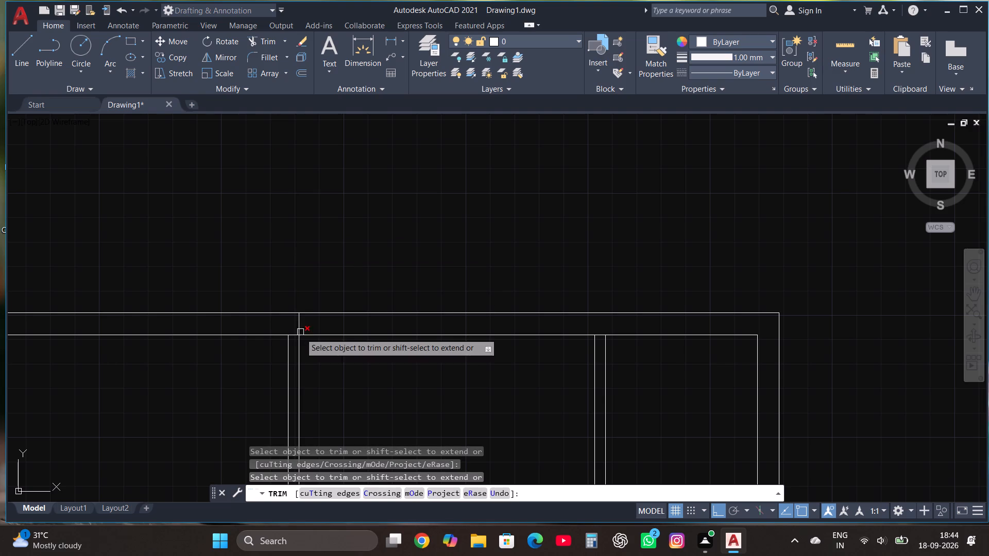
left_click(299, 327)
left_click(295, 334)
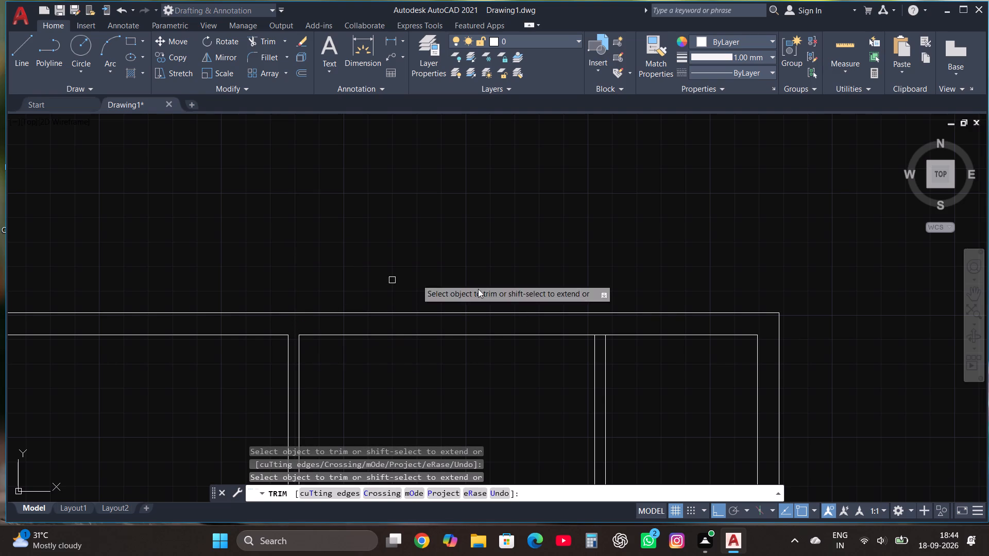
left_click(601, 333)
scroll(579, 233, "down", 3)
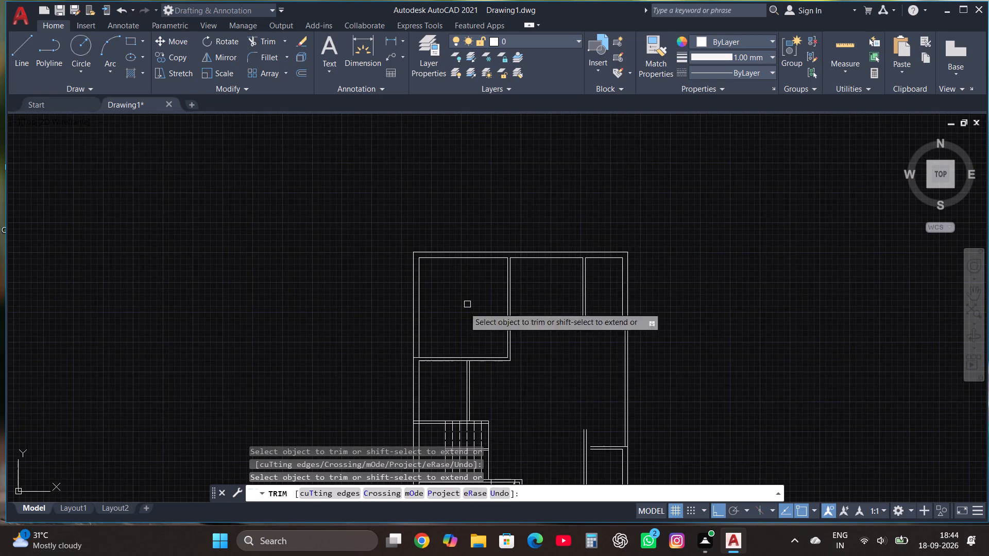
Trim the line pieces where the upper-left room's bottom wall meets the left outer wall and the partition below it.
scroll(421, 374, "up", 3)
left_click(398, 319)
scroll(395, 310, "down", 2)
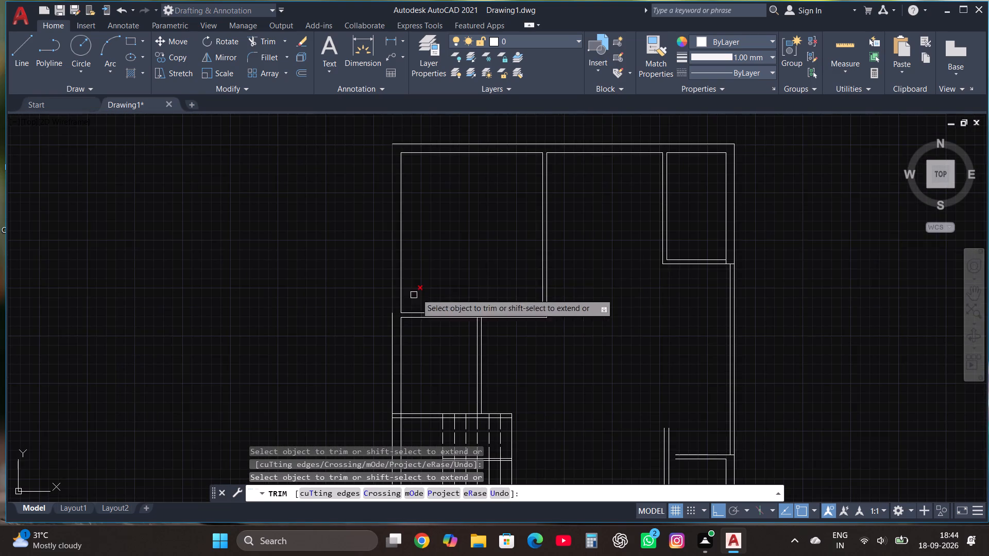
scroll(451, 314, "up", 3)
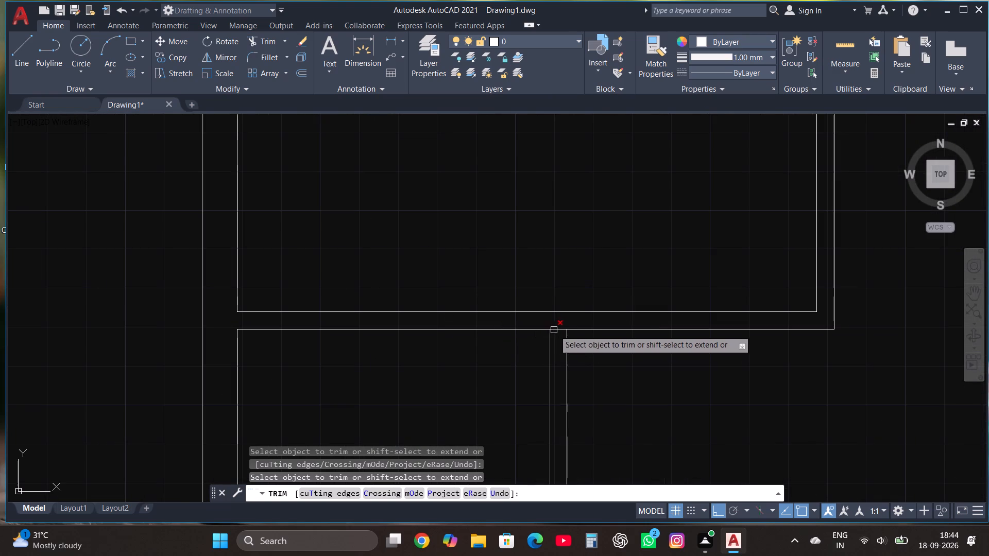
left_click(555, 331)
scroll(500, 260, "down", 3)
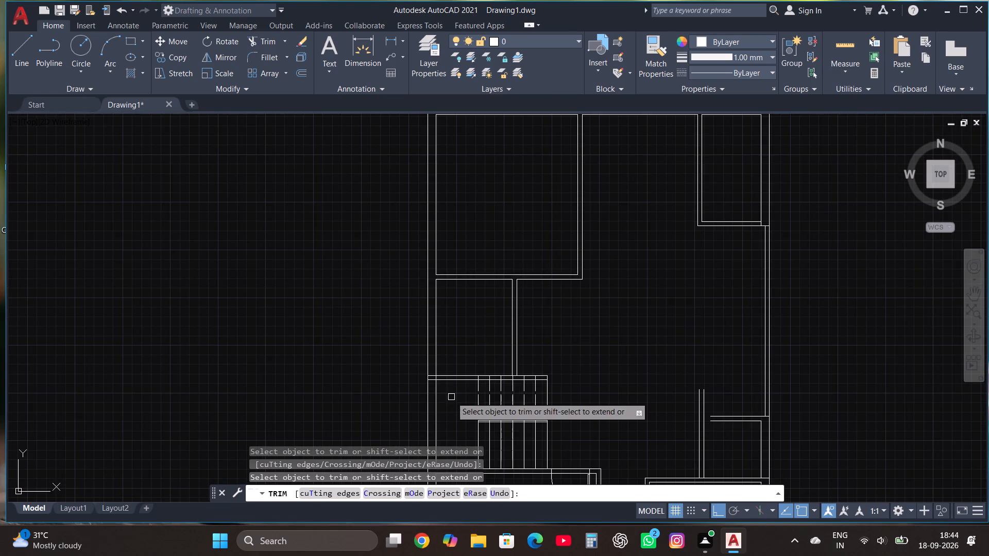
Trim the overlapping lines where the staircase's top and bottom walls meet the left outer wall.
scroll(448, 392, "up", 3)
left_click(374, 326)
left_click(380, 363)
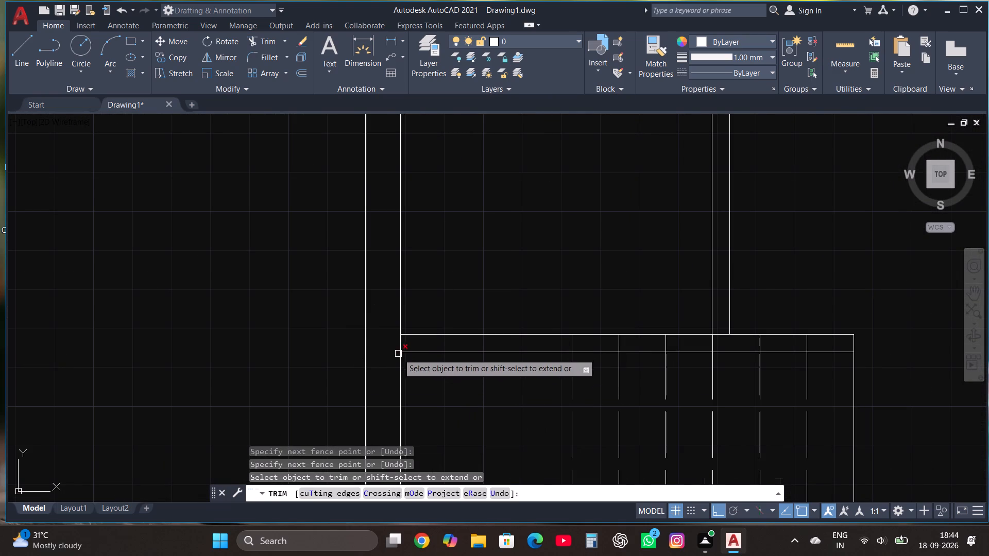
left_click(401, 347)
scroll(453, 252, "down", 3)
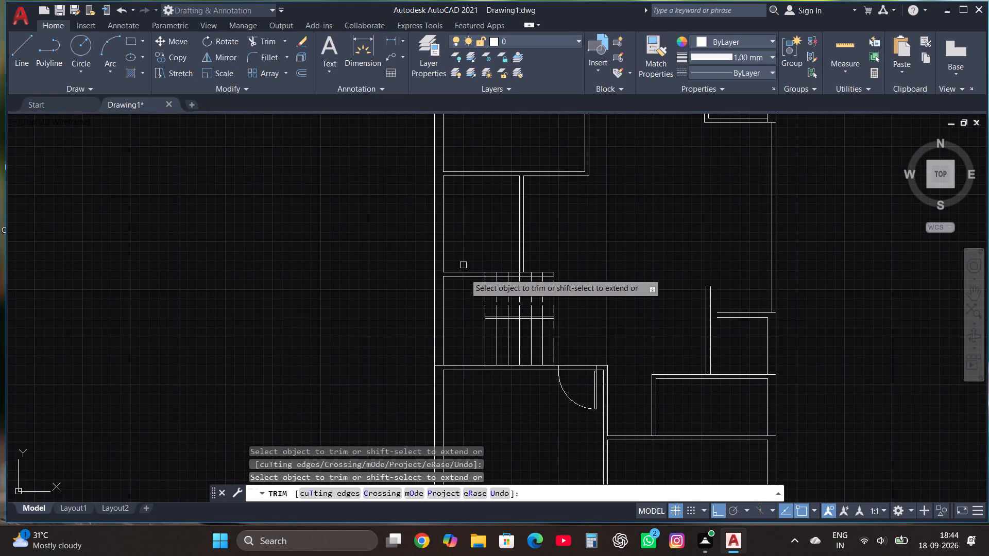
scroll(450, 357, "up", 3)
left_click(404, 393)
scroll(415, 300, "down", 1)
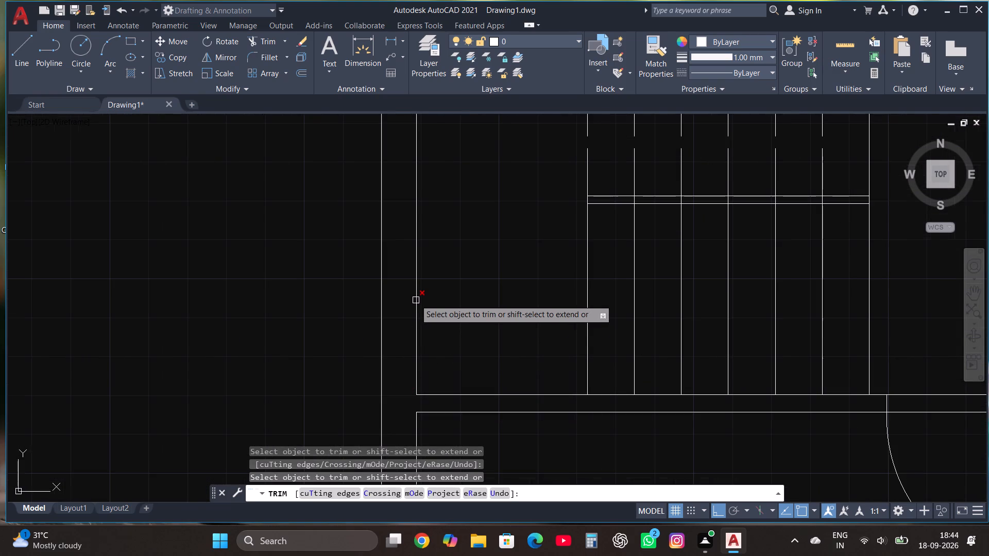
Trim the small lower-right room's wall junctions at the right outer wall, the partition above it and the wall below it.
scroll(415, 300, "down", 2)
scroll(459, 324, "down", 1)
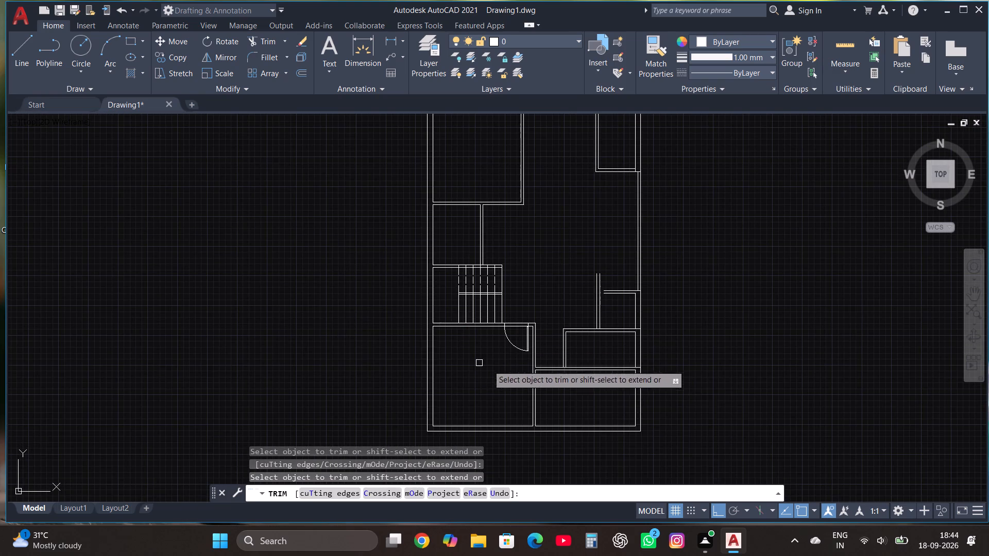
scroll(642, 374, "up", 3)
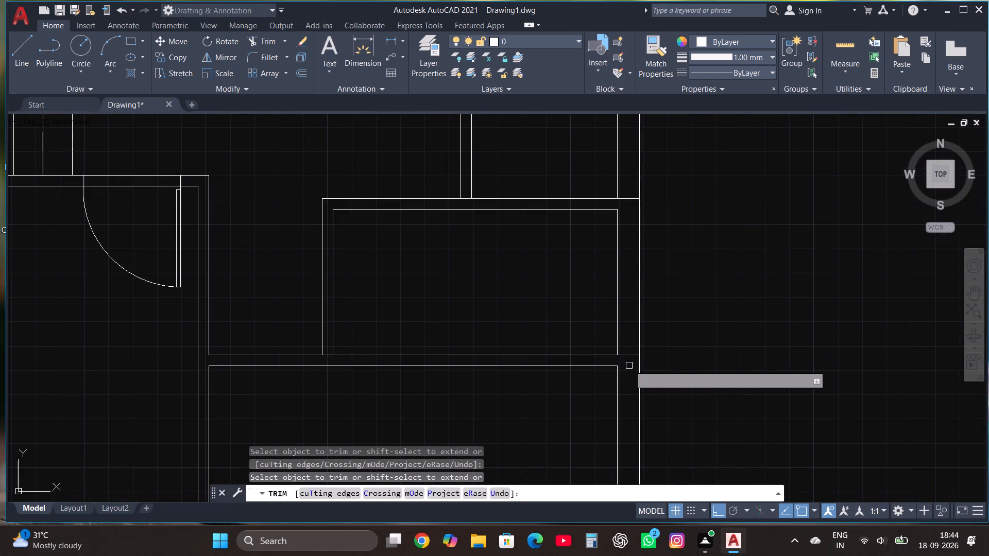
left_click(628, 360)
left_click(630, 341)
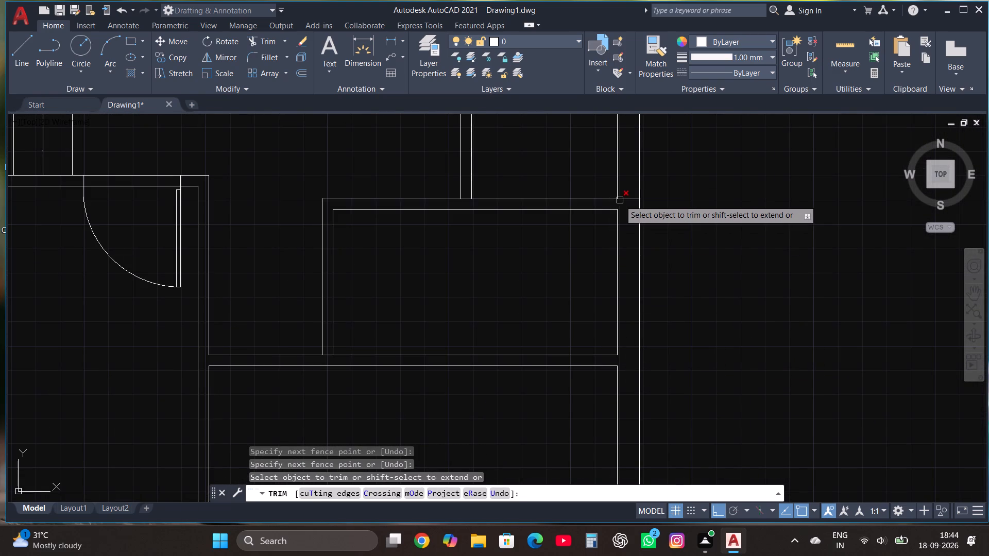
left_click(627, 202)
left_click(628, 190)
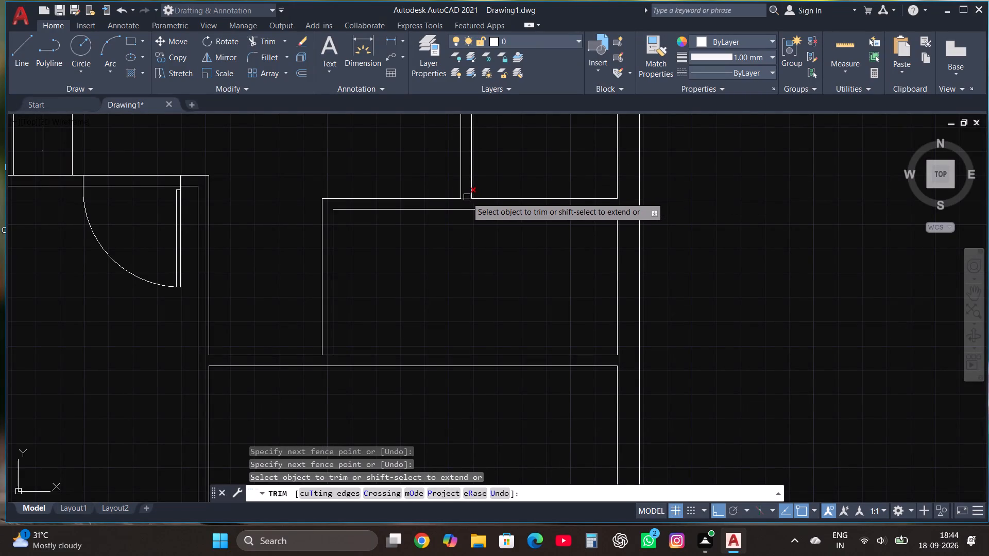
left_click(467, 197)
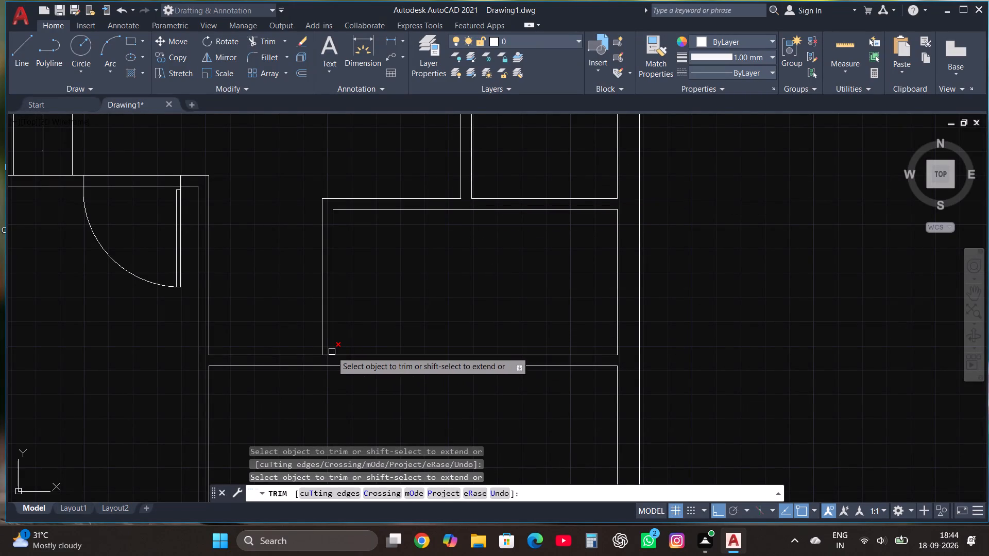
left_click(326, 354)
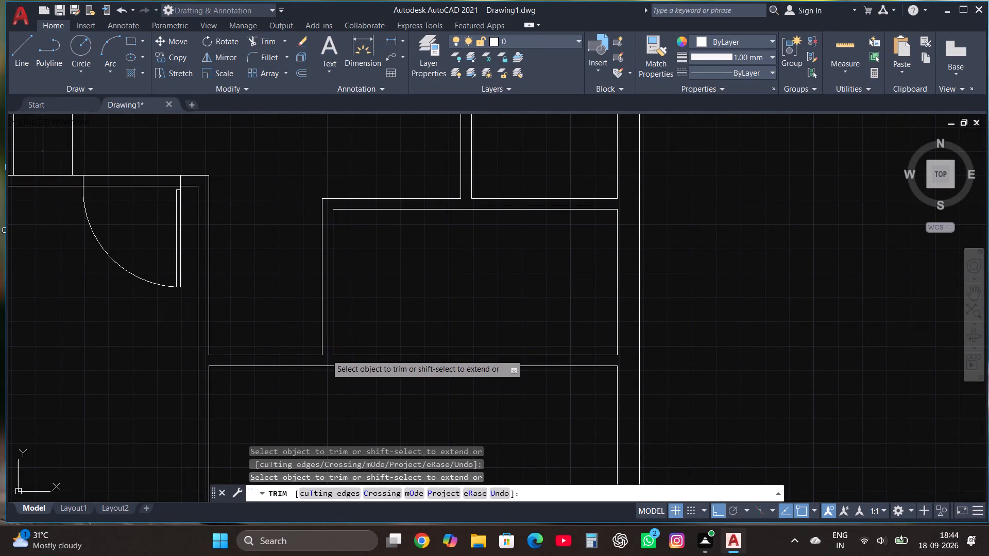
Trim the right outer wall's junctions with the short horizontal partition and the top-right room's bottom wall.
scroll(389, 387, "down", 2)
scroll(484, 236, "up", 3)
left_click(486, 297)
scroll(538, 344, "down", 2)
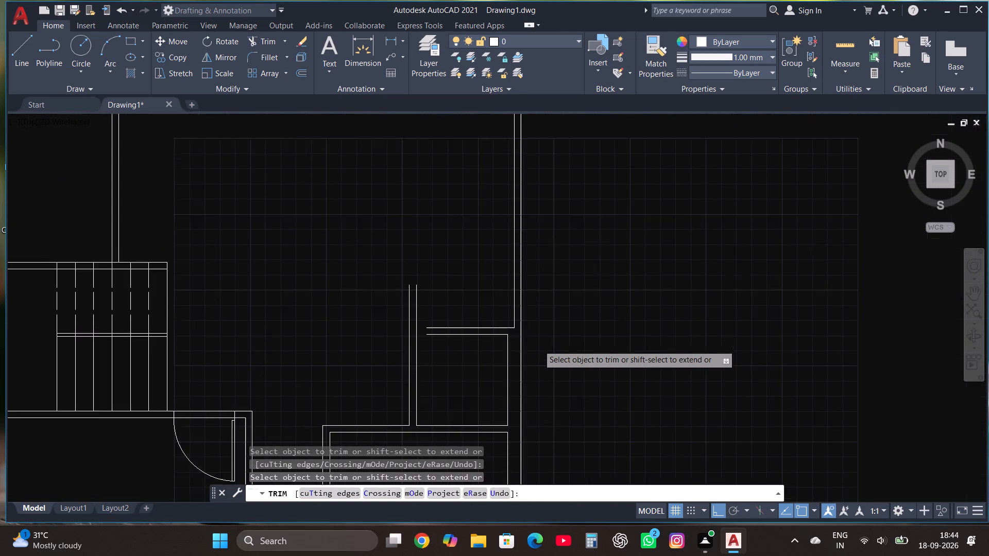
scroll(540, 350, "down", 1)
scroll(548, 138, "up", 3)
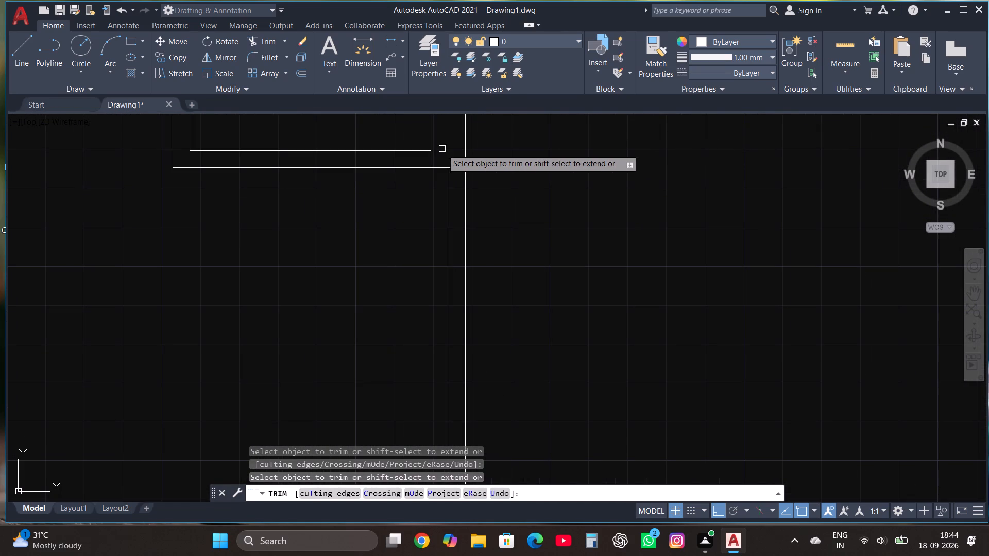
left_click(451, 168)
double_click(429, 161)
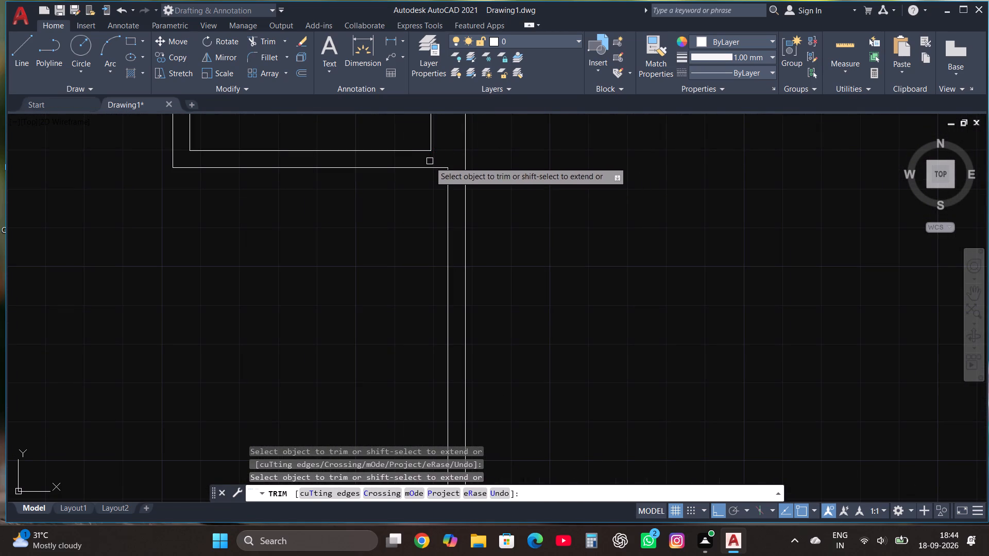
scroll(509, 242, "down", 4)
key("Escape")
scroll(531, 249, "down", 2)
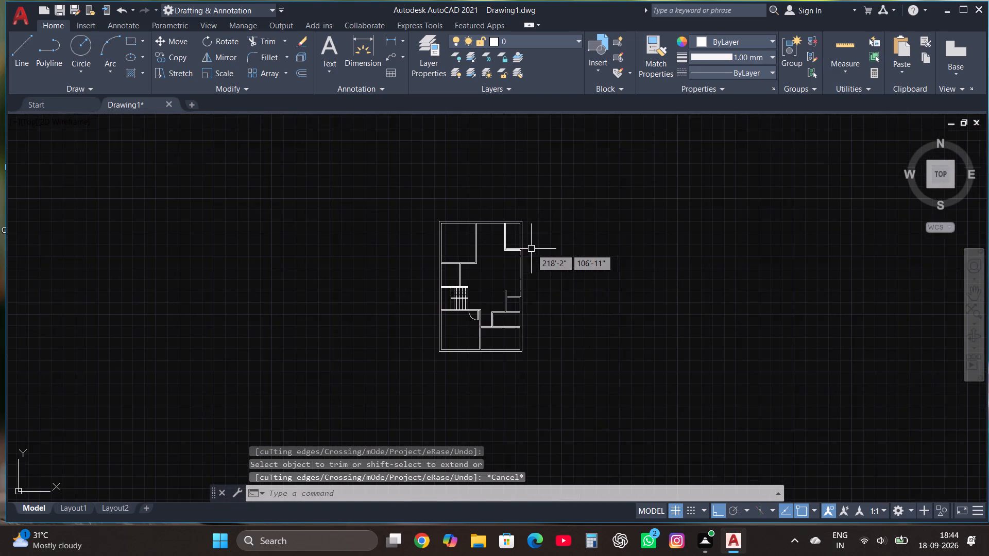
Draw a short vertical line across both faces of the short horizontal partition, near its middle, as its new end.
scroll(518, 301, "up", 6)
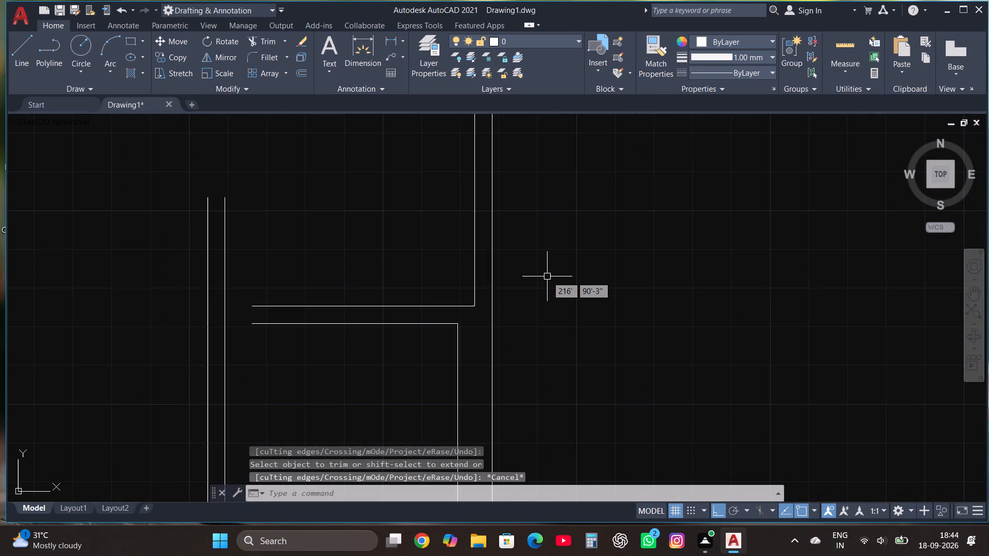
scroll(516, 271, "down", 2)
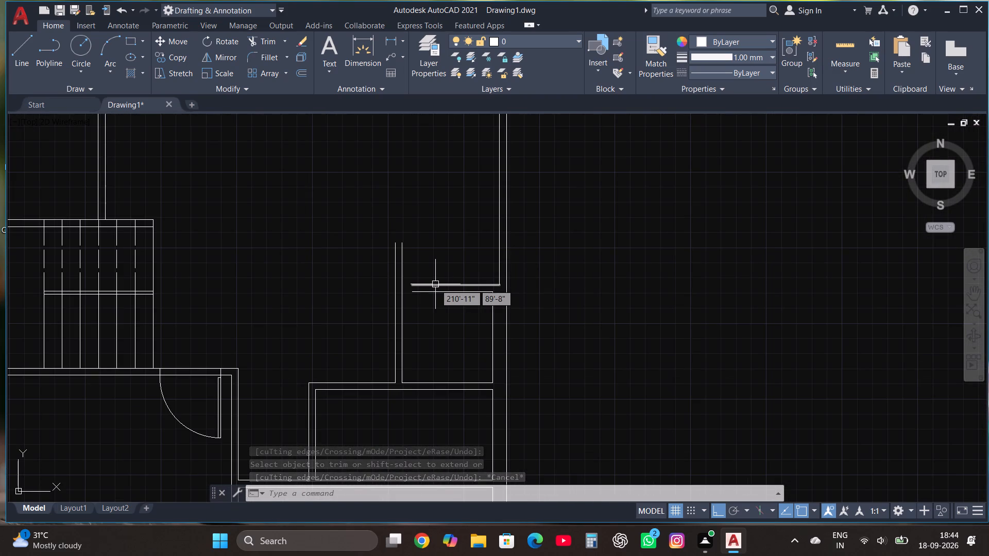
scroll(425, 284, "up", 1)
left_click(24, 47)
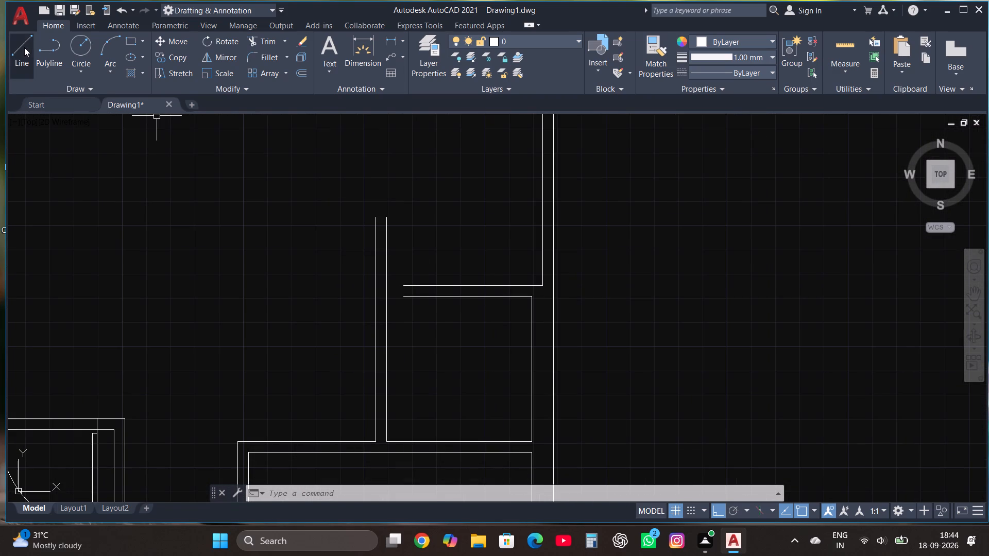
scroll(469, 280, "up", 2)
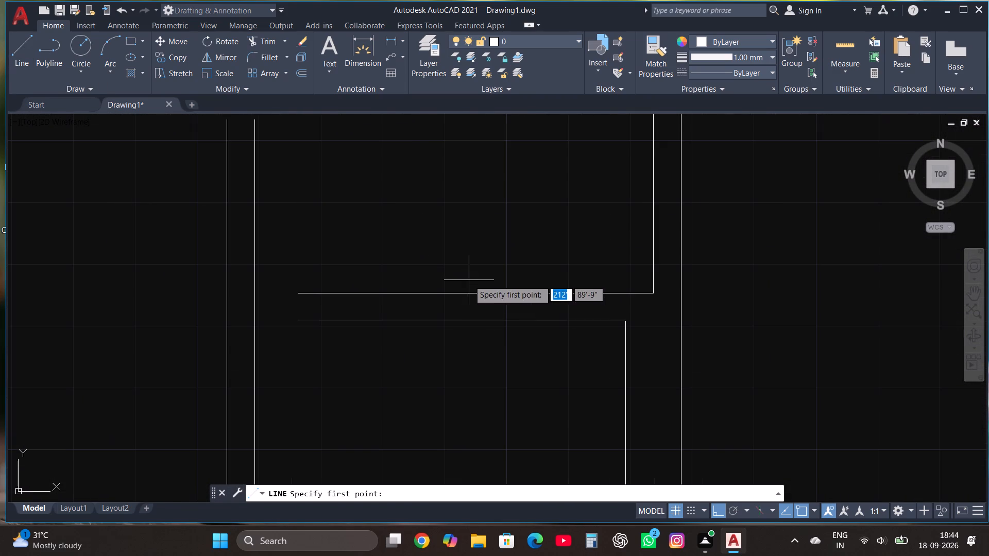
left_click(471, 296)
left_click(466, 346)
key("Escape")
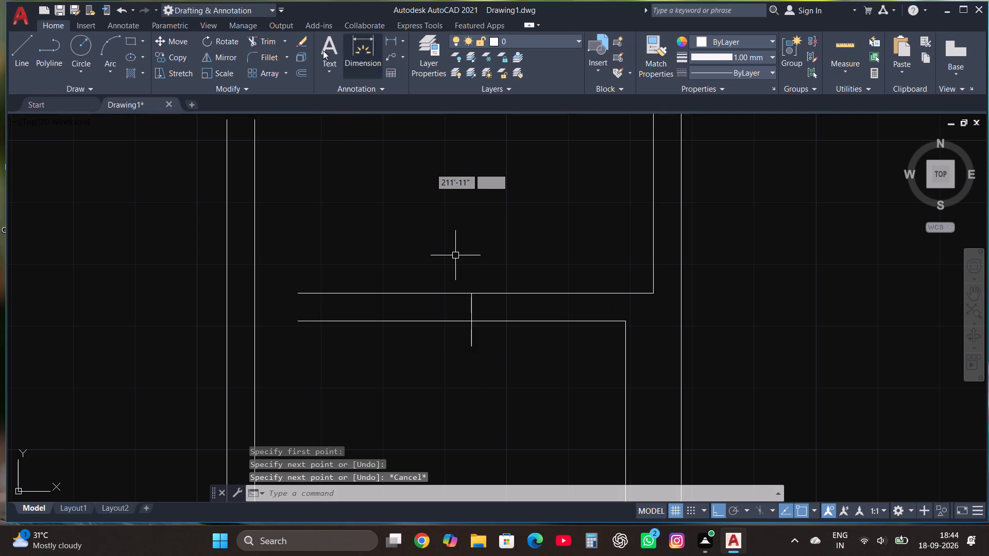
Trim the partition's two face lines beyond the new end line, and the end line's overhang below the partition.
left_click(263, 44)
left_click(367, 233)
left_click(370, 381)
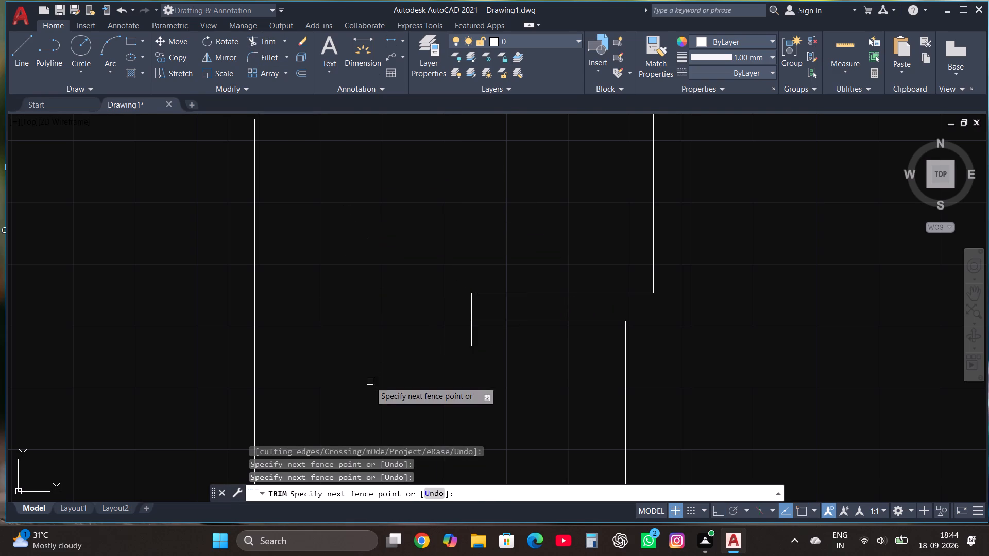
left_click(474, 338)
key("Escape")
scroll(423, 373, "down", 2)
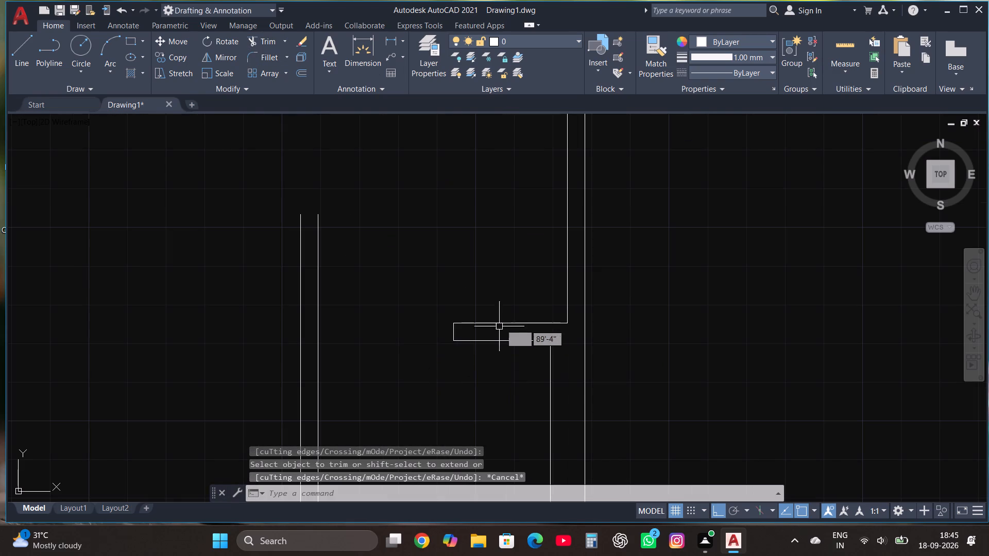
scroll(501, 324, "down", 3)
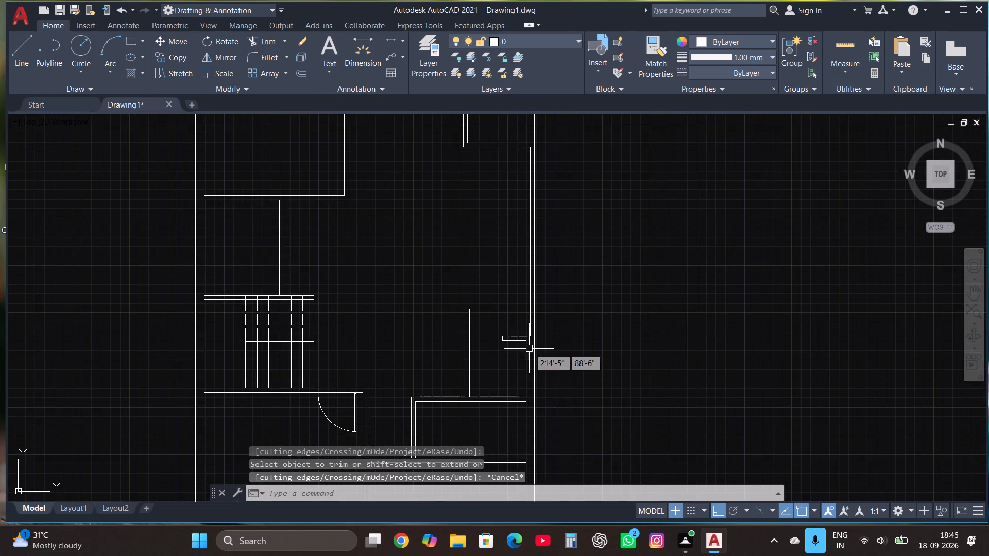
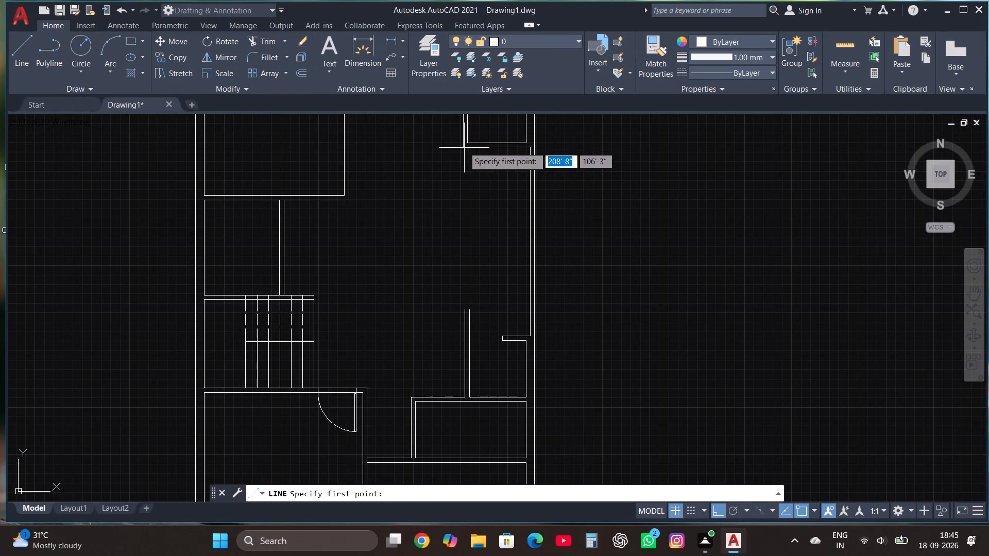
Draw a vertical wall down from the top-right room's lower-left corner, offsetting its first line 4.5" inward for the second face.
left_click(463, 146)
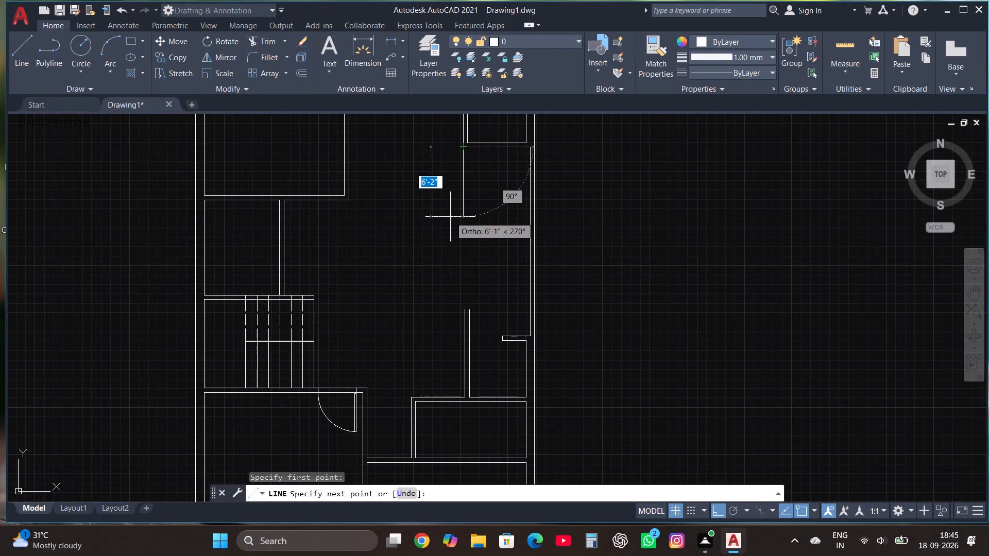
left_click(465, 231)
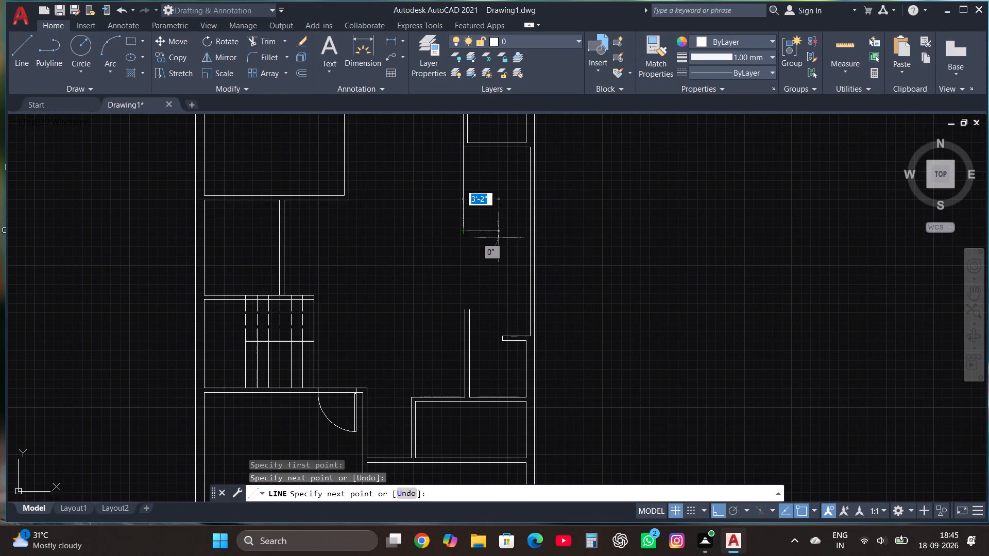
key("Escape")
left_click(463, 198)
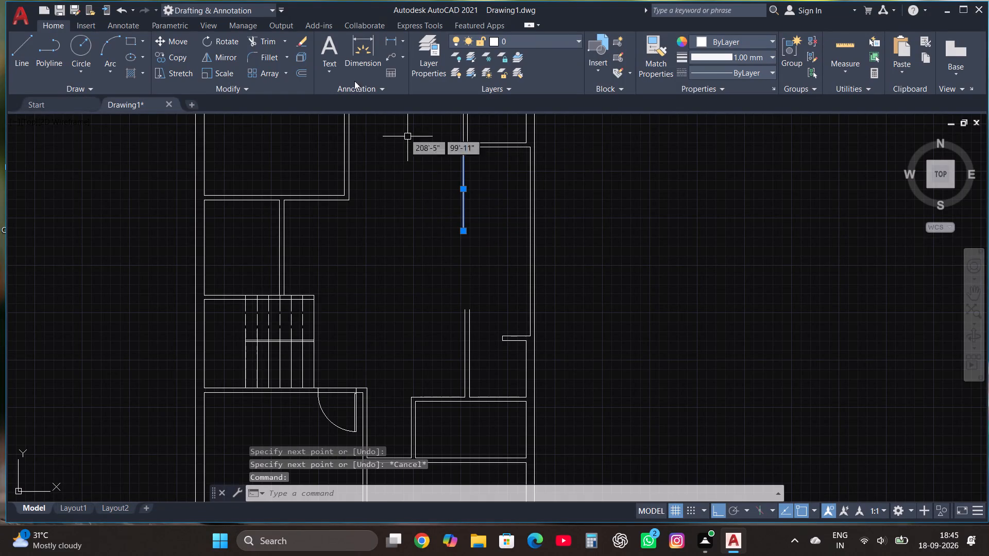
left_click(299, 73)
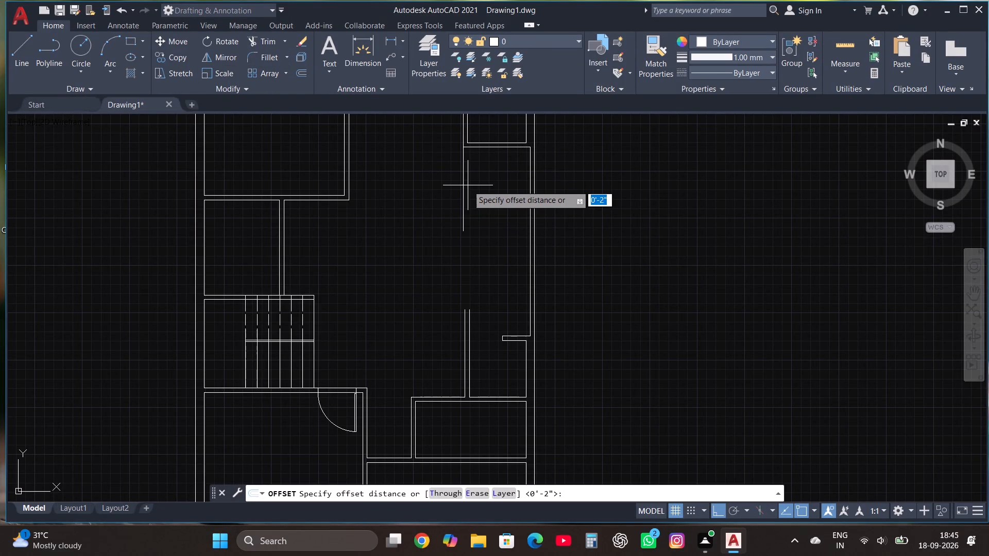
left_click(465, 185)
left_click(472, 186)
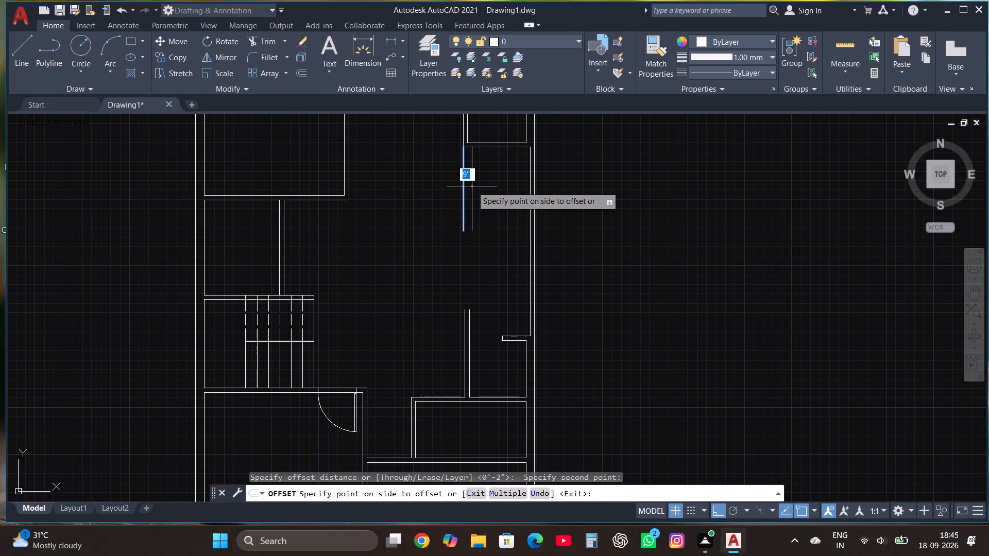
type("4.5\"")
key("Return")
key("Escape")
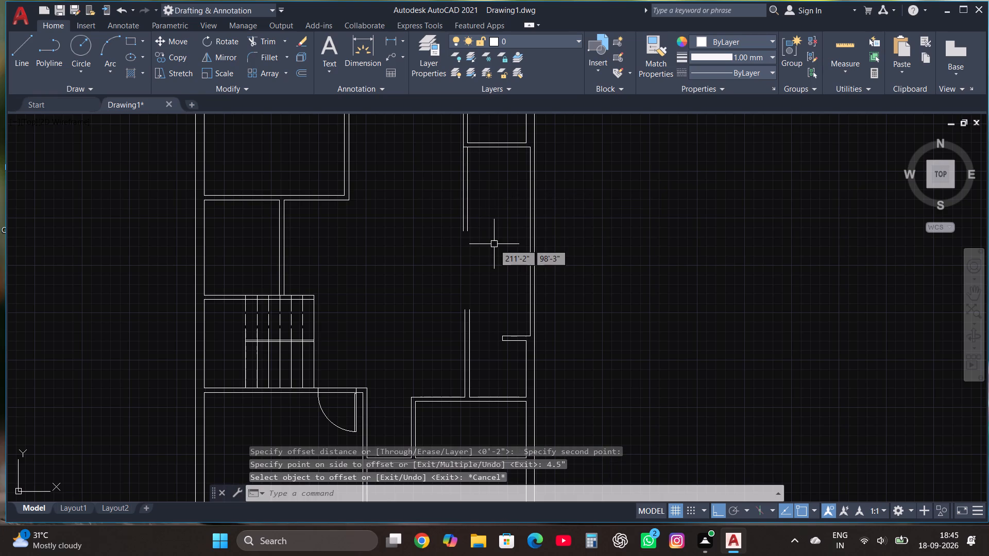
Extend the vertical partition below the opening upward by about 2'-8", drawing both faces and a closed top end.
scroll(493, 294, "up", 1)
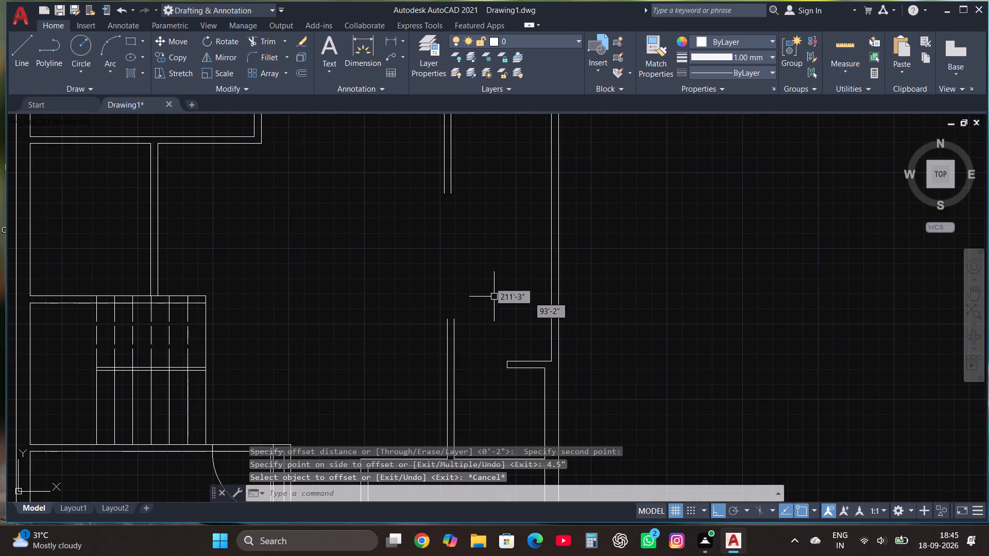
left_click(22, 44)
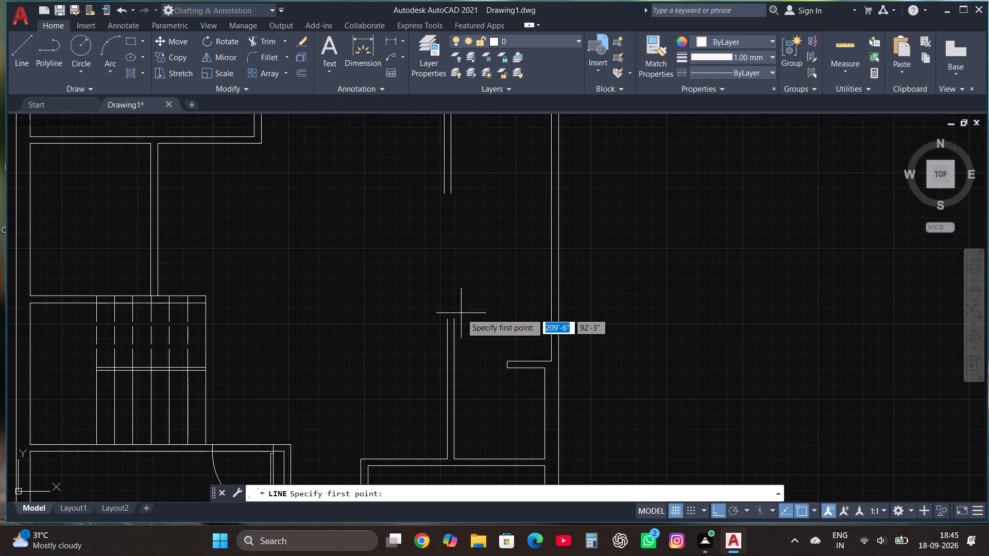
left_click(449, 321)
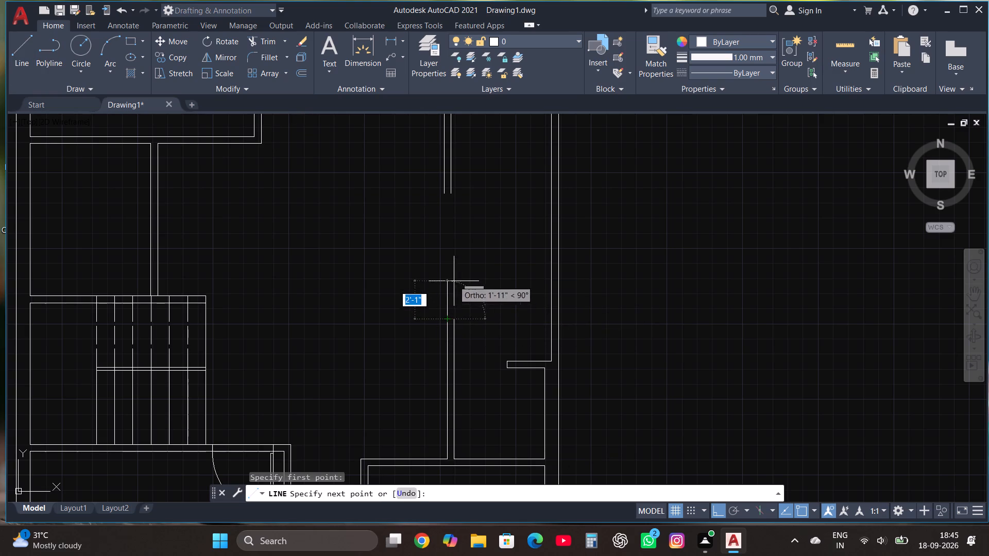
left_click(450, 271)
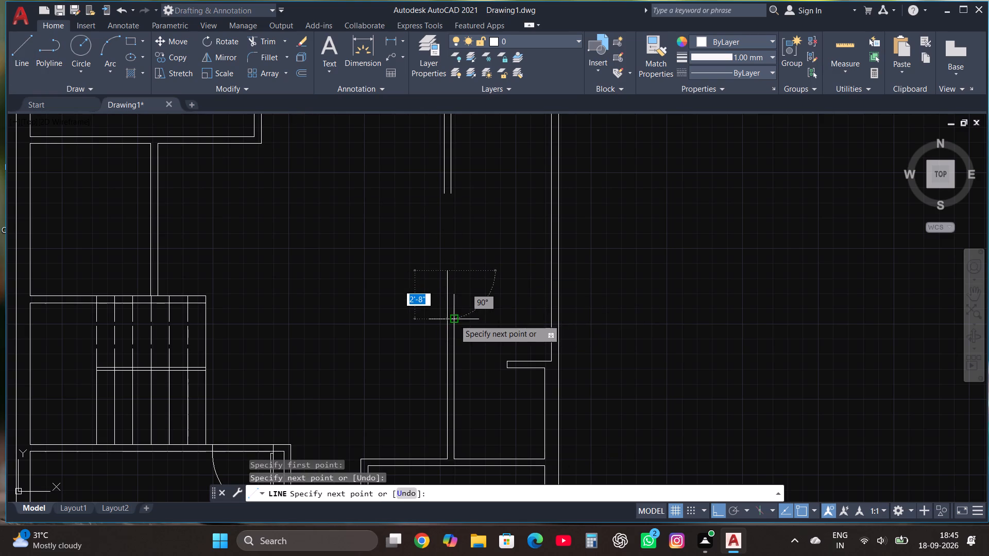
scroll(457, 274, "up", 2)
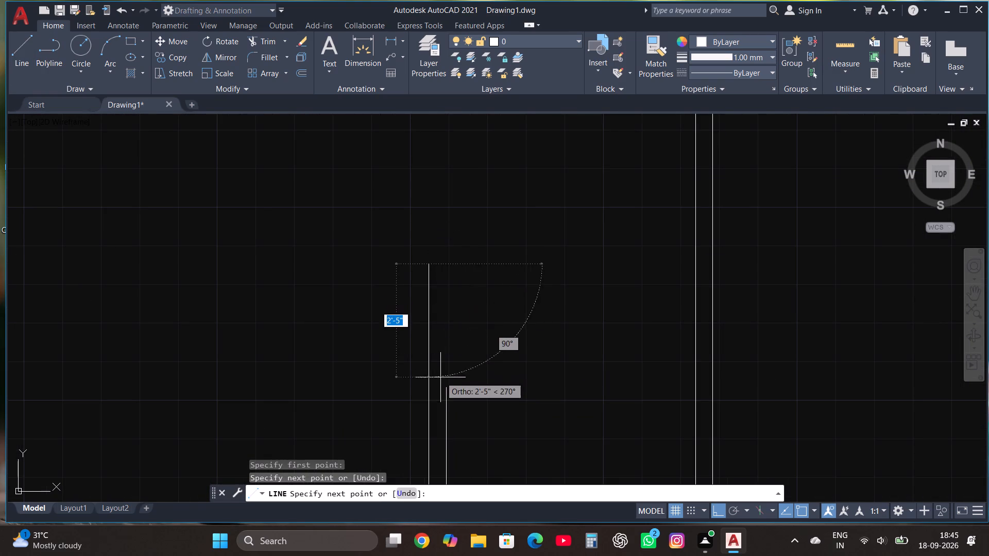
left_click(446, 274)
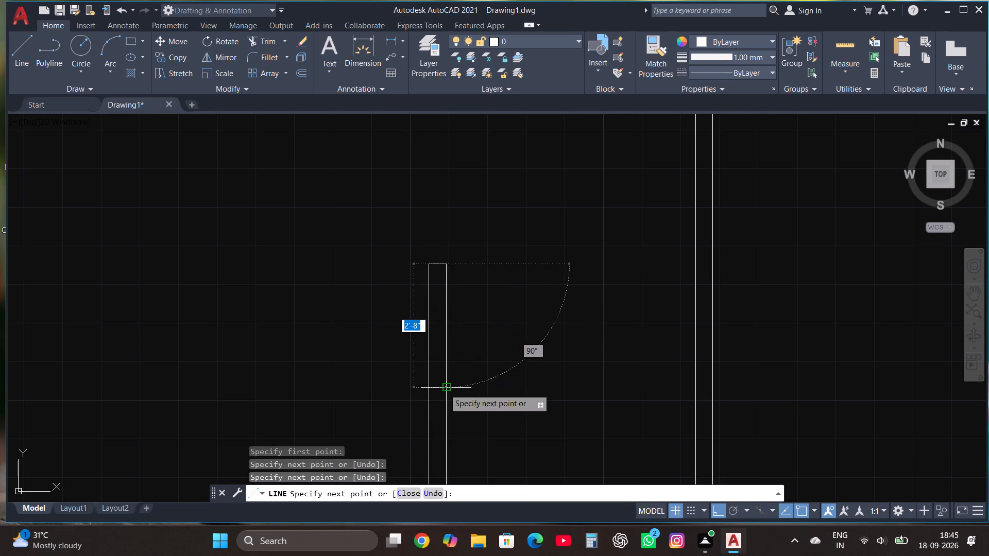
left_click(444, 390)
key("Escape")
Close the lower end of the new upper wall with a short horizontal line across its two faces.
scroll(466, 447, "down", 2)
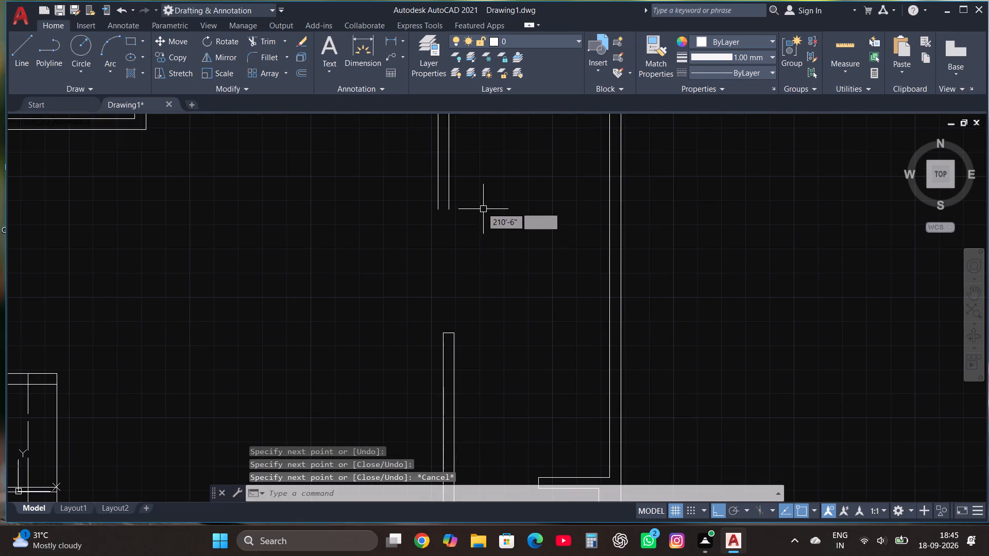
scroll(481, 206, "up", 1)
left_click(30, 45)
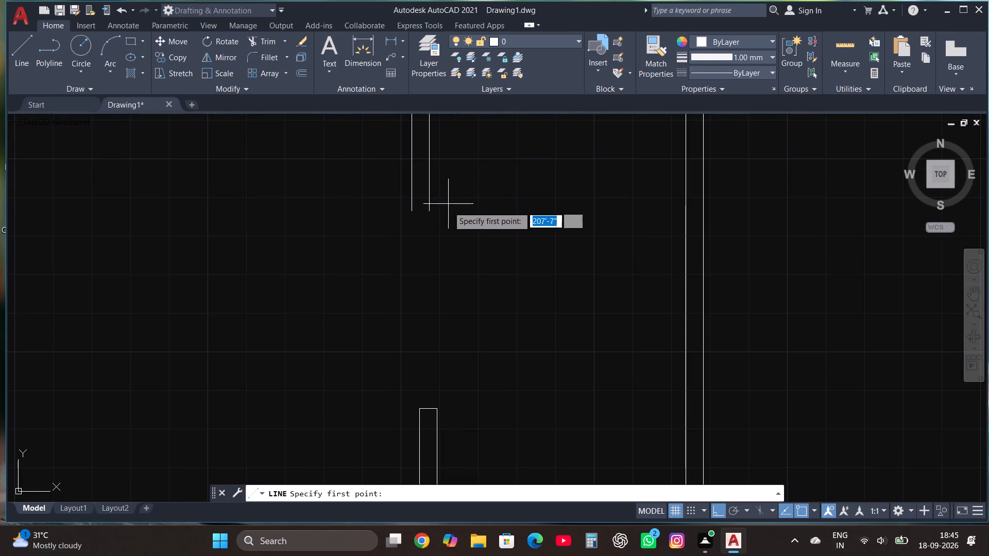
left_click(410, 211)
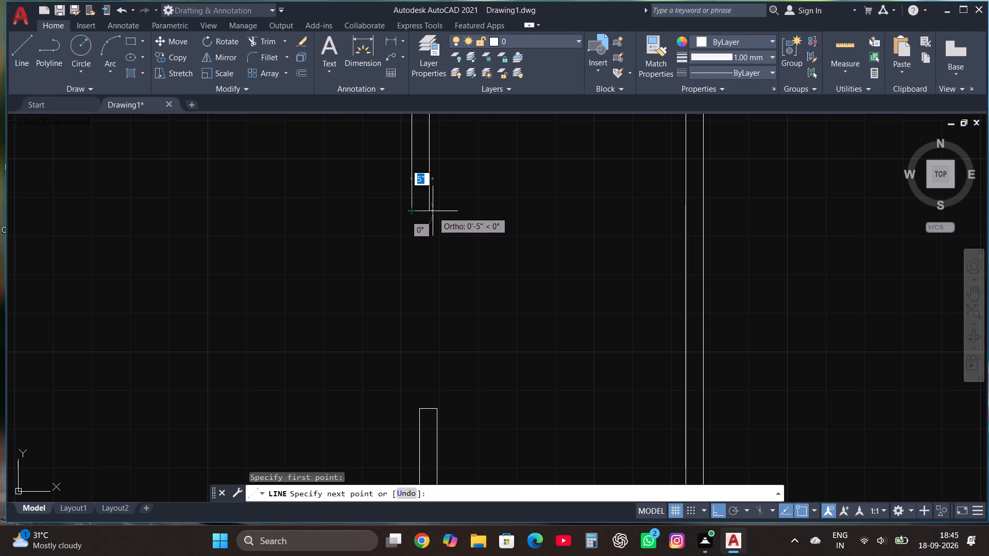
left_click(431, 210)
key("Escape")
Delete the two horizontal lines of the top-right room's bottom wall.
scroll(475, 324, "down", 3)
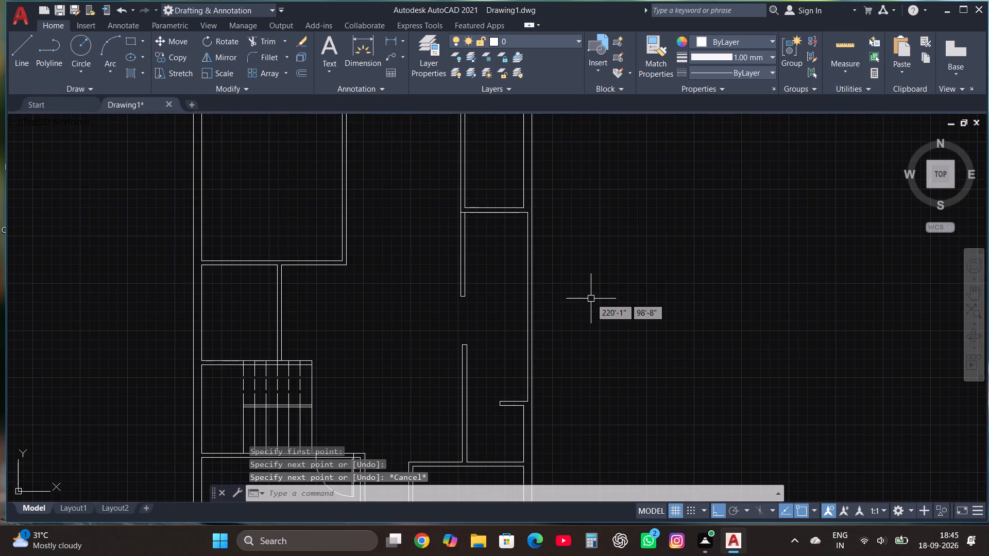
scroll(537, 231, "down", 1)
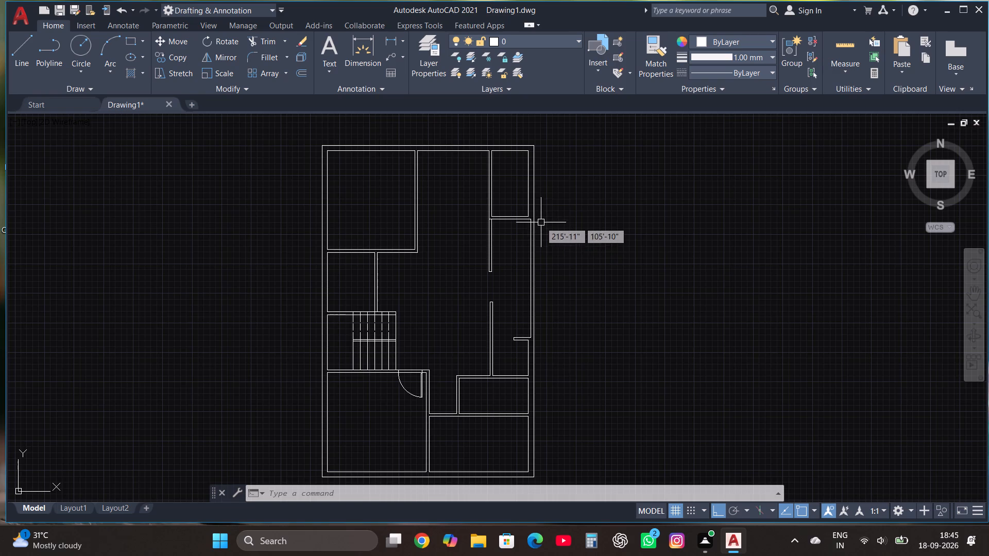
scroll(539, 205, "up", 2)
left_click_drag(464, 250, 452, 232)
left_click(444, 208)
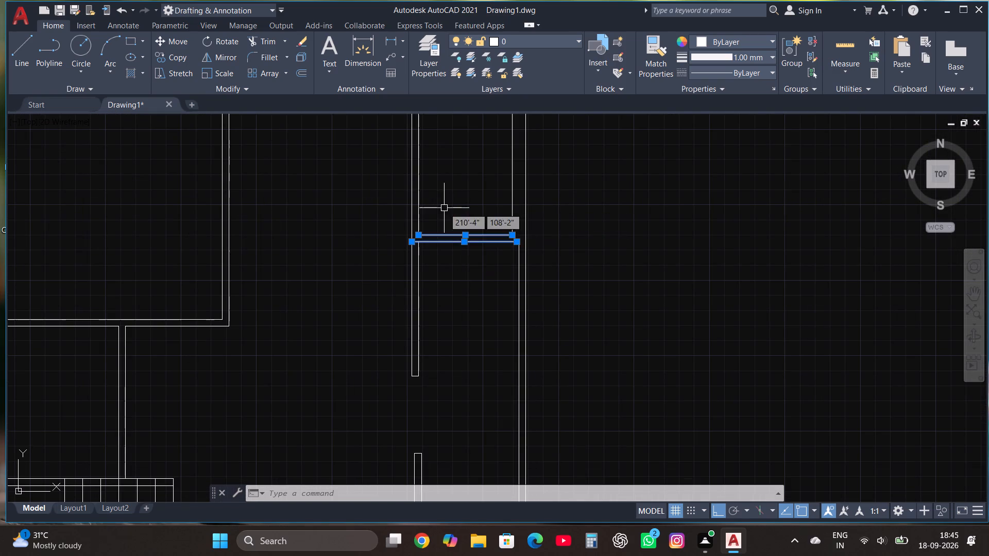
key("Delete")
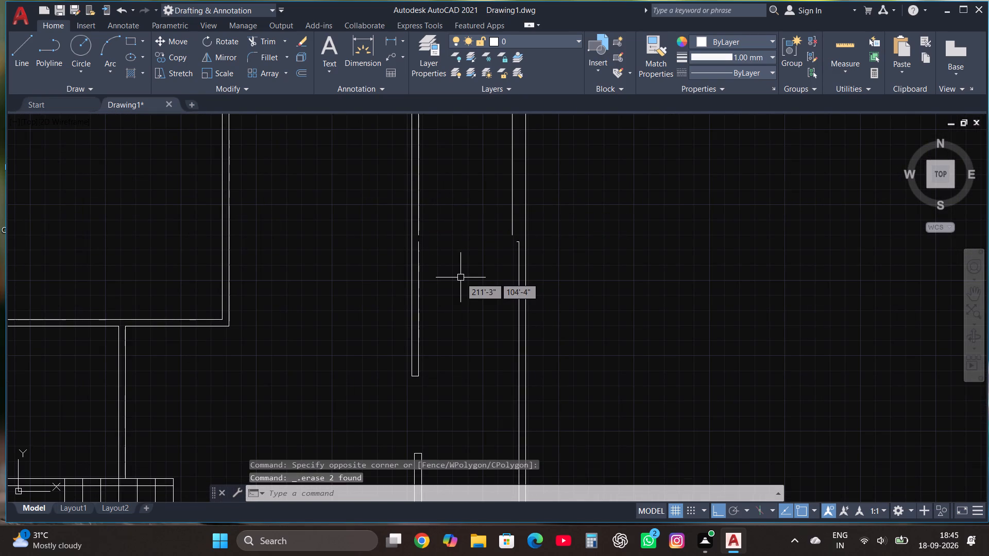
Make the ISO dash linetype ACAD_ISO02W100 the current linetype.
type("line")
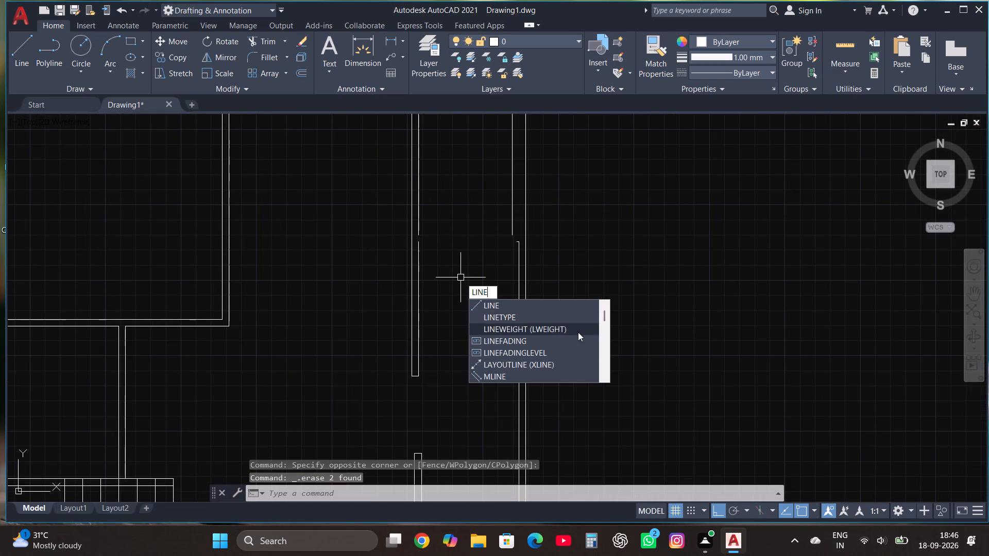
left_click(532, 322)
left_click(439, 228)
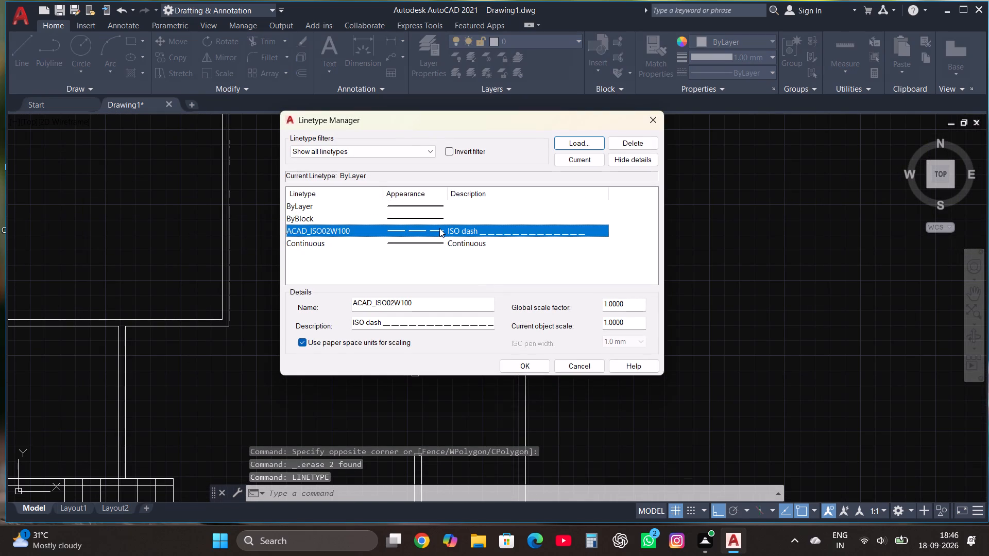
left_click(587, 158)
left_click(532, 360)
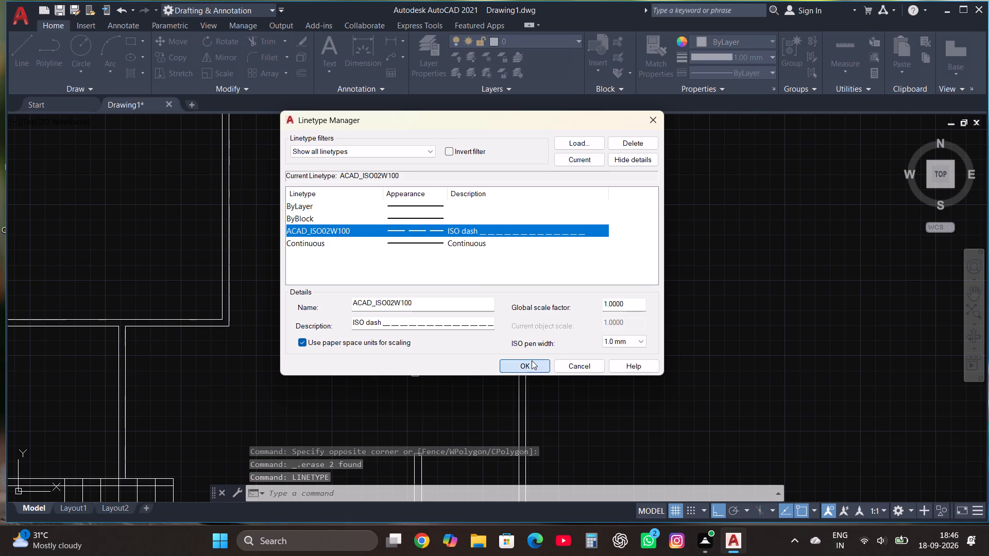
Draw two horizontal dashed lines across the top-right room's bottom opening, joining the wall ends where the deleted wall faces were.
left_click(24, 45)
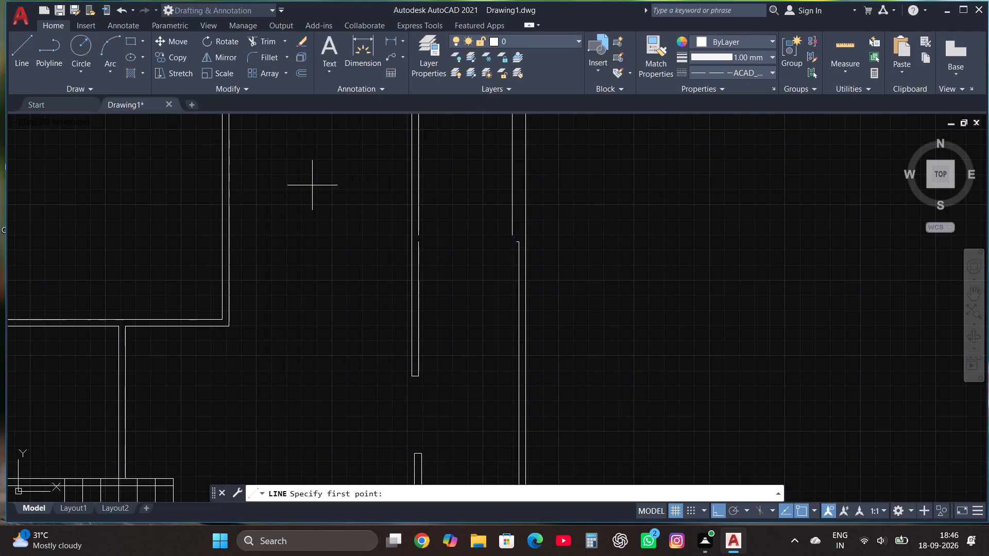
scroll(425, 242, "up", 2)
left_click(406, 242)
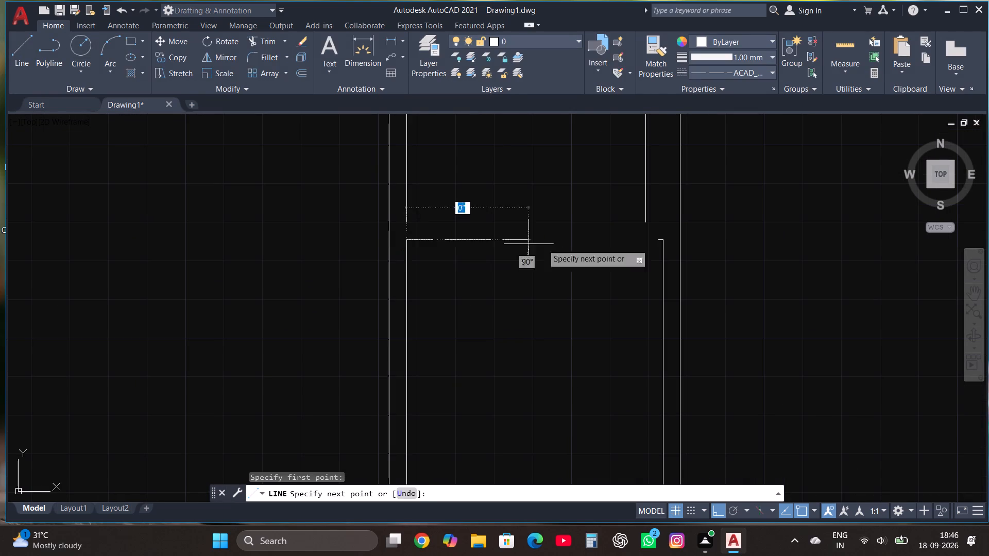
left_click(662, 241)
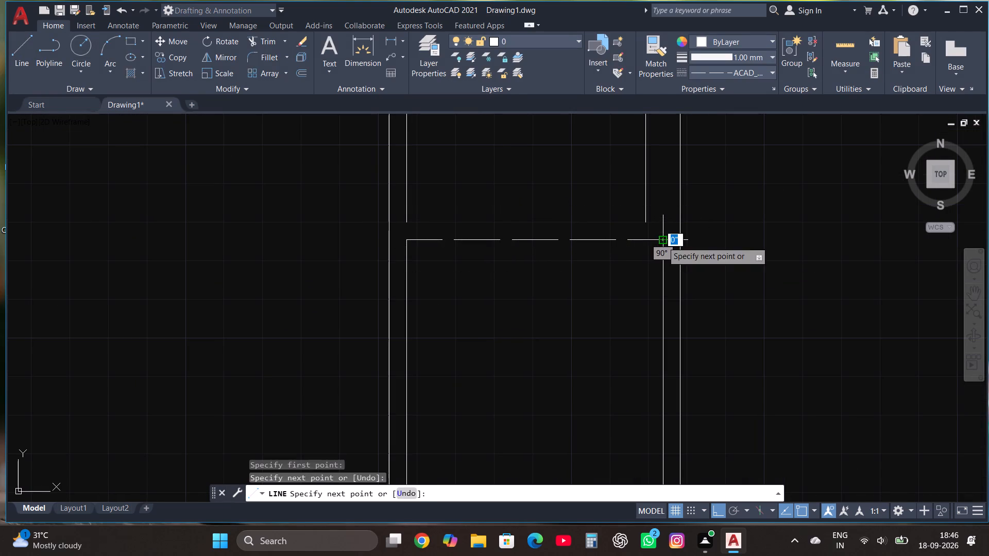
left_click(15, 55)
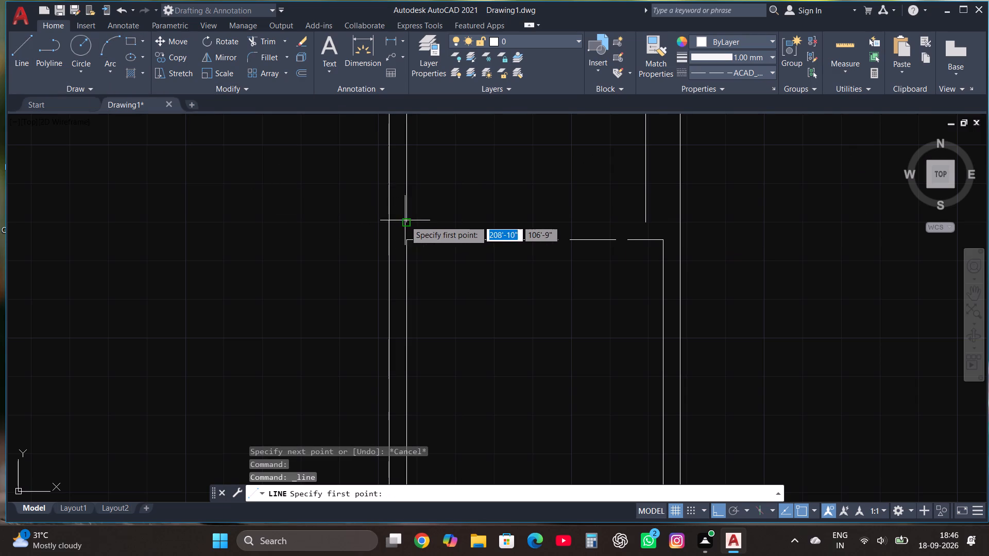
left_click(407, 220)
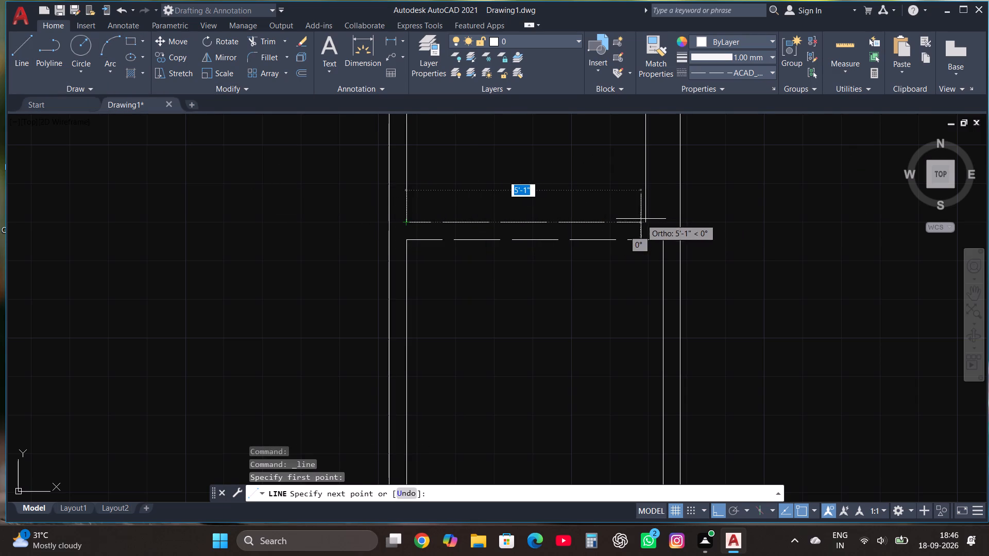
left_click(647, 223)
key("Escape")
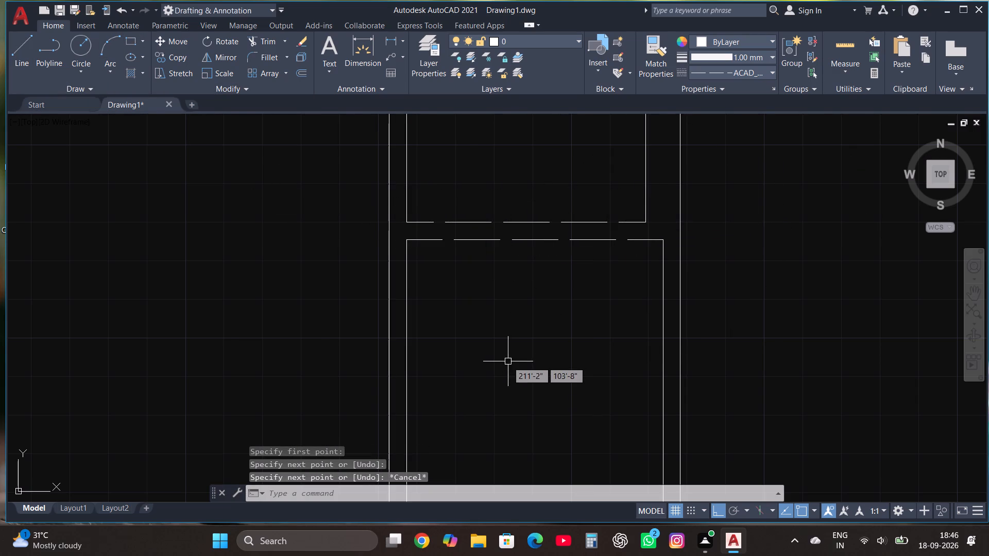
Set the current linetype back to ByLayer.
scroll(507, 361, "down", 2)
type("line")
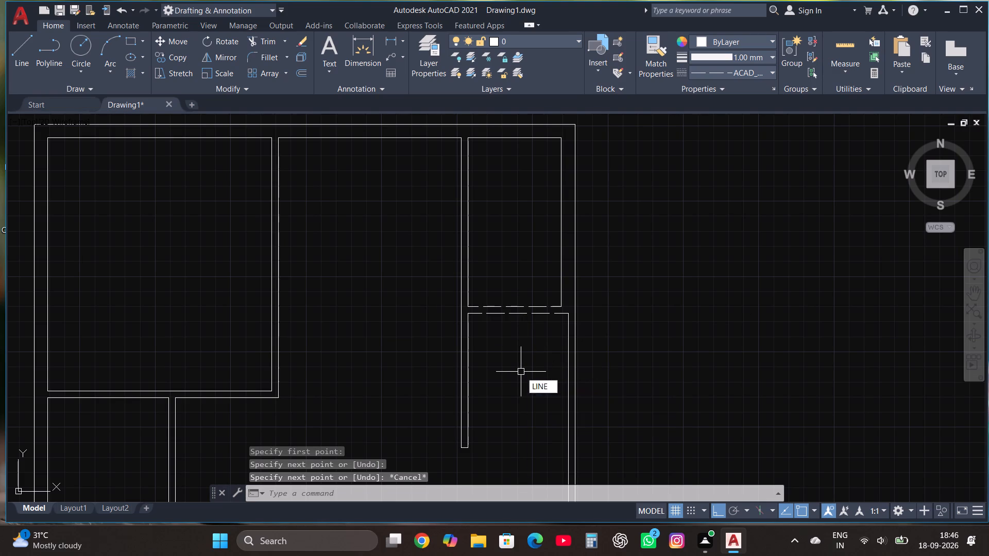
left_click(578, 416)
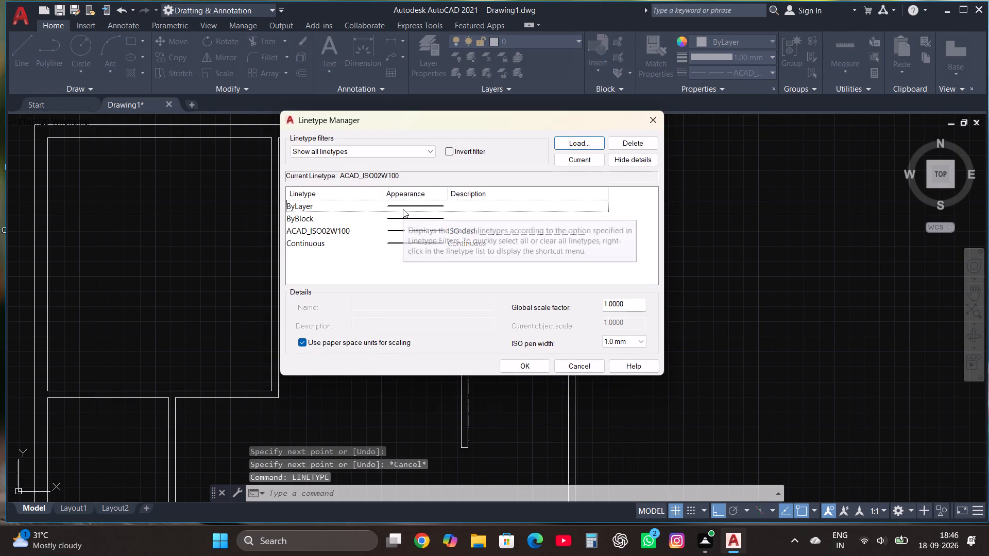
left_click(403, 209)
left_click(574, 154)
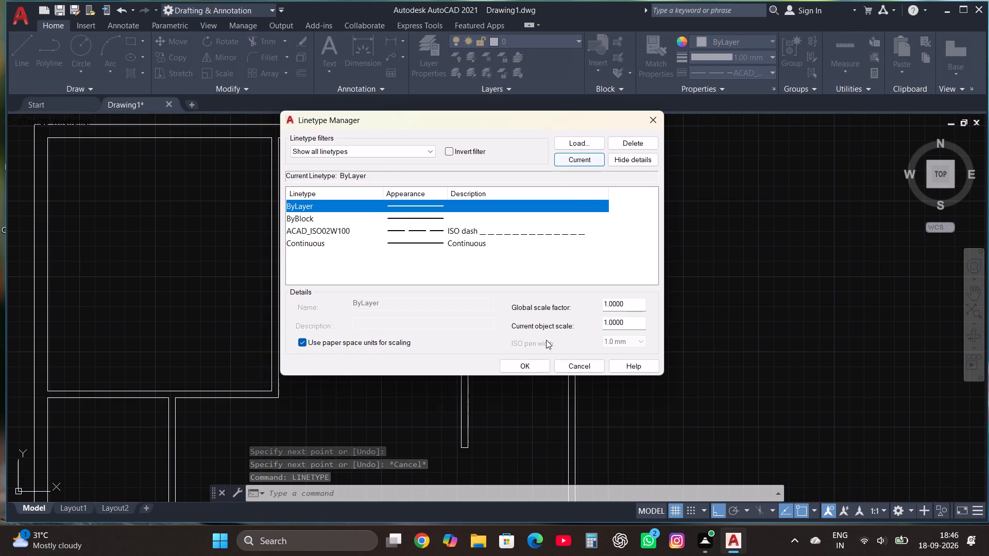
left_click(535, 371)
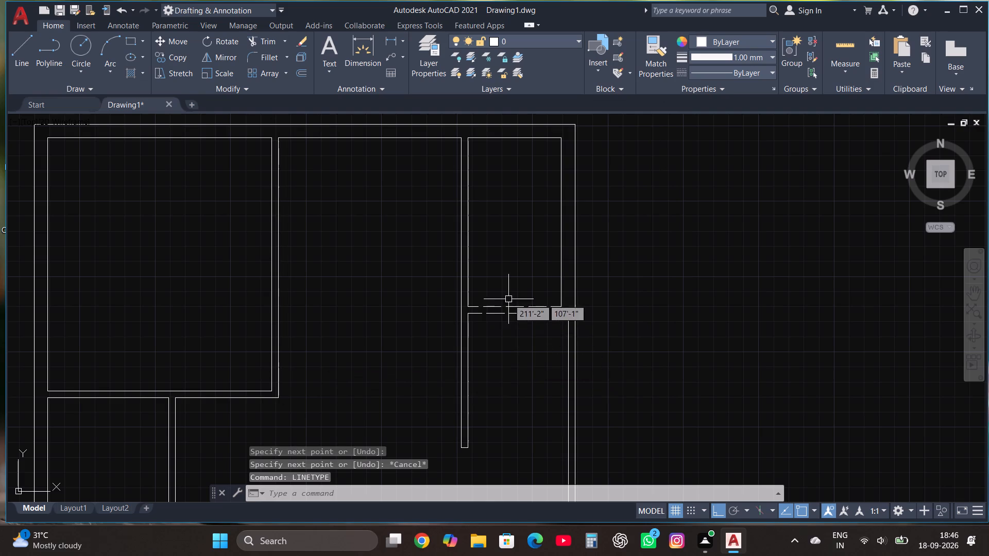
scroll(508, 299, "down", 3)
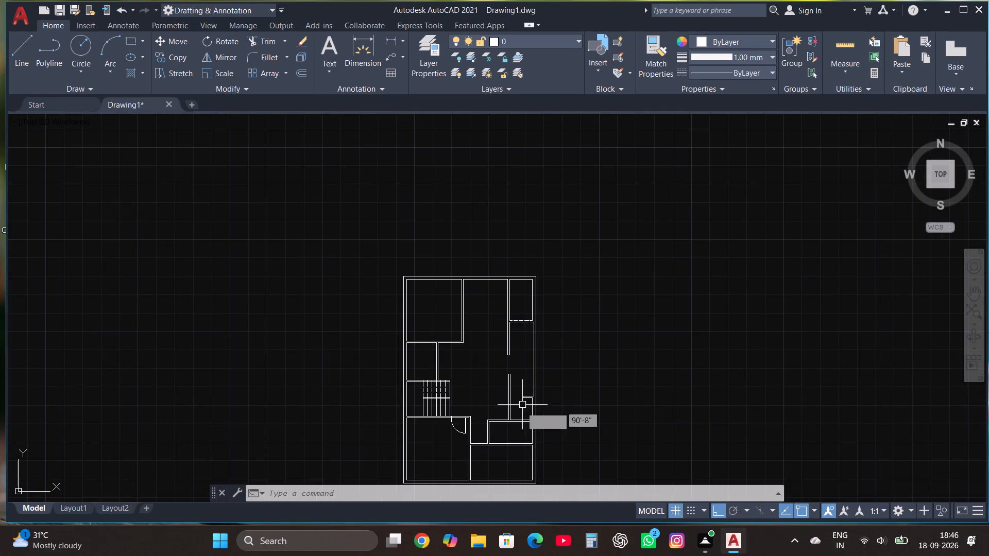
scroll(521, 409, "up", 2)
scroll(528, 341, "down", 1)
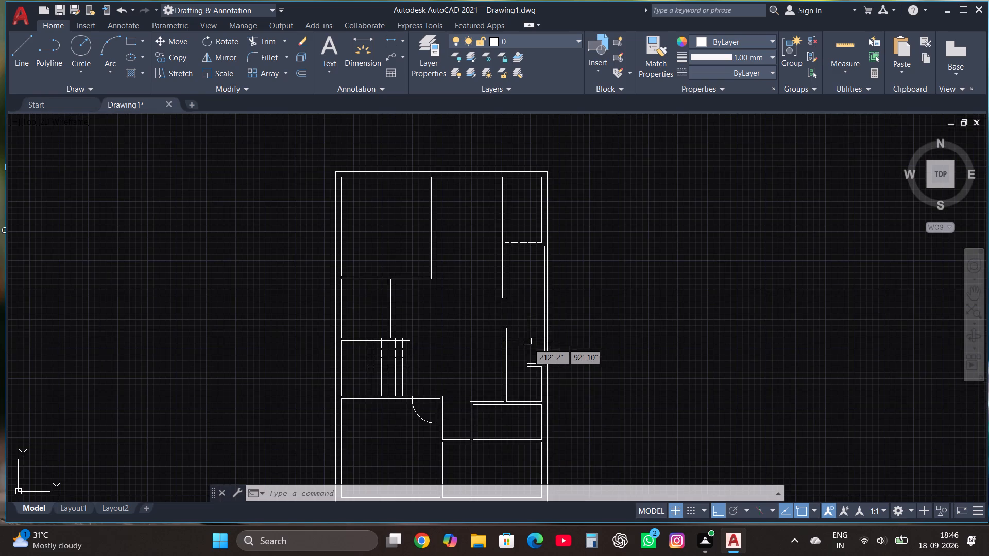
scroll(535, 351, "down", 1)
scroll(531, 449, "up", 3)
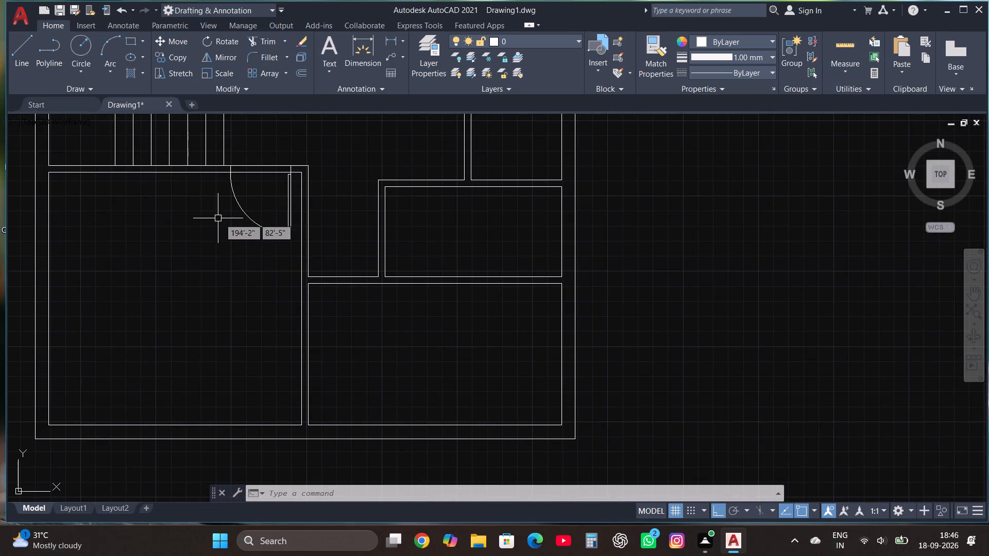
Copy the door block of the bottom-left room into the empty area beside the plan.
left_click(246, 219)
left_click(175, 57)
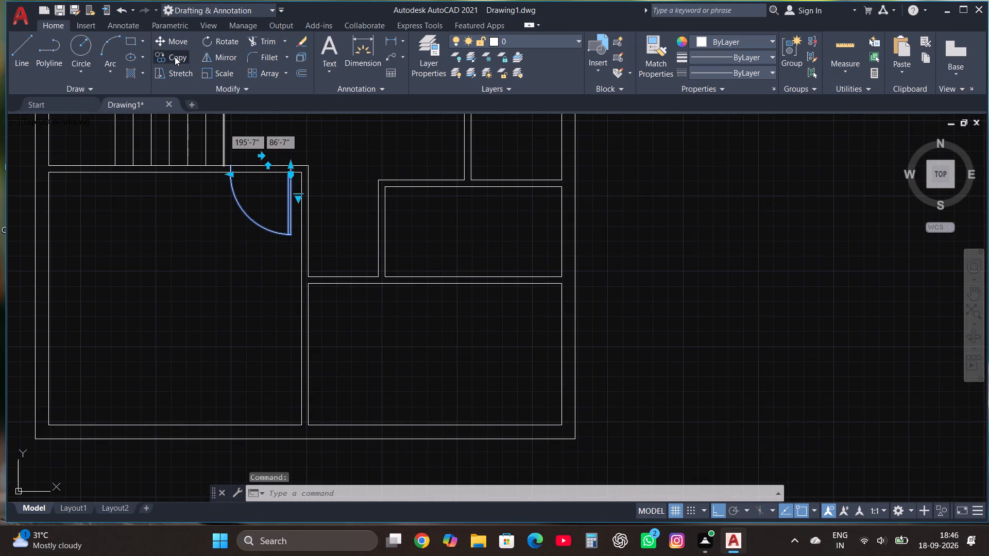
left_click(282, 220)
scroll(238, 260, "down", 2)
left_click(490, 300)
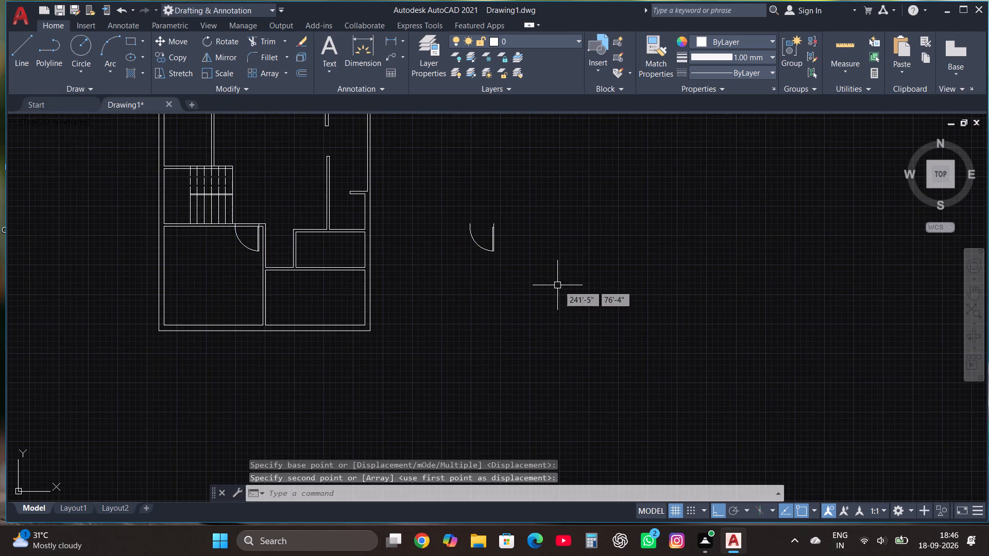
Mirror the copied door about a horizontal line so it swings upward, erasing the source door.
left_click(493, 239)
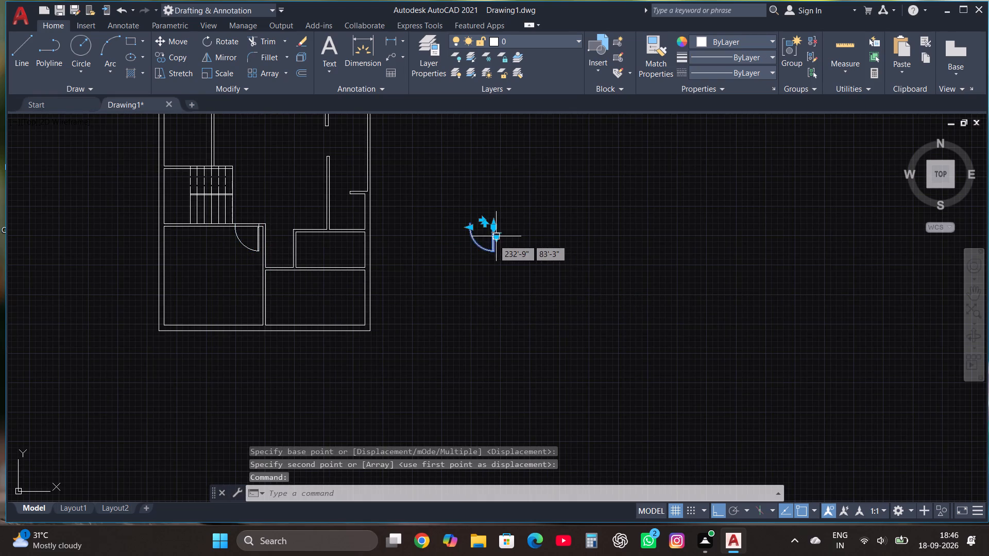
scroll(494, 236, "up", 2)
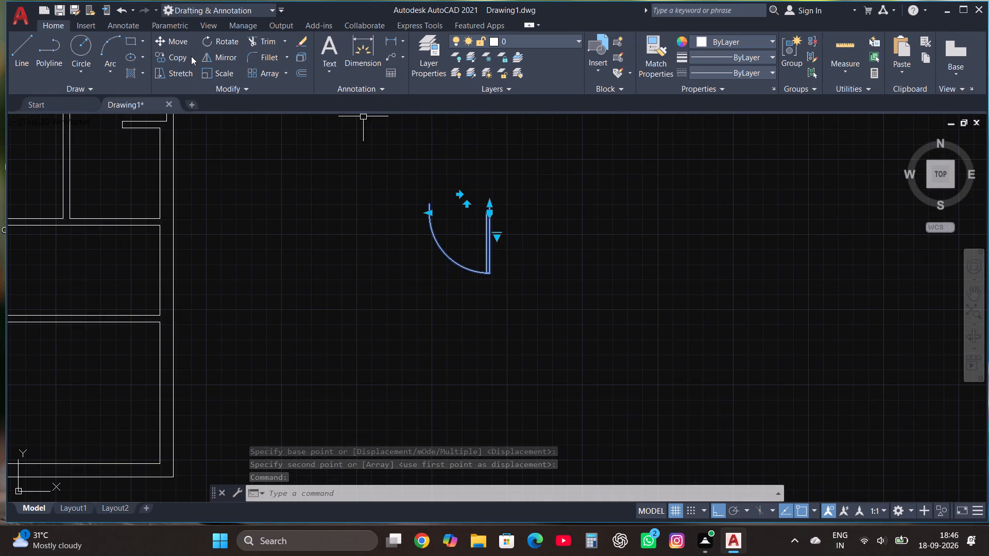
left_click(231, 56)
left_click(483, 235)
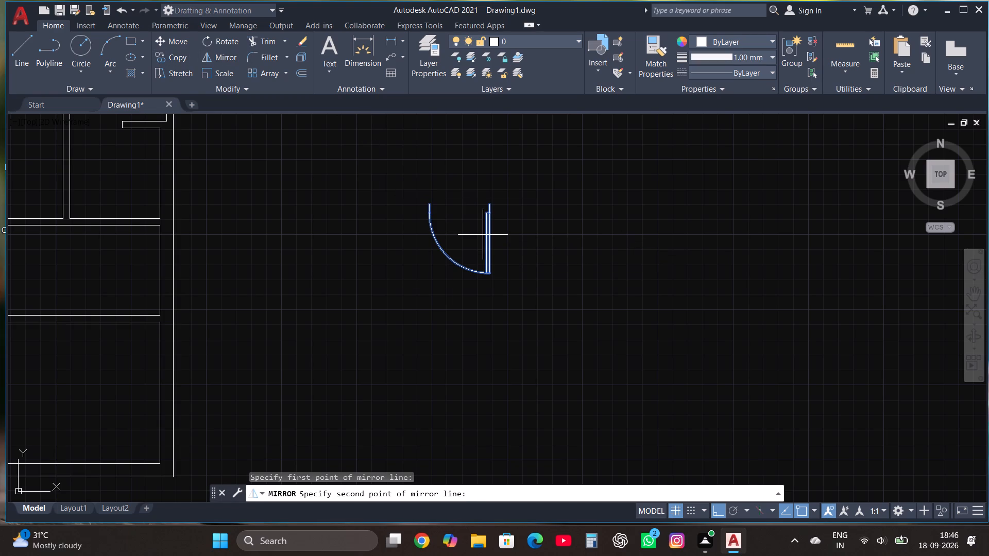
left_click(368, 255)
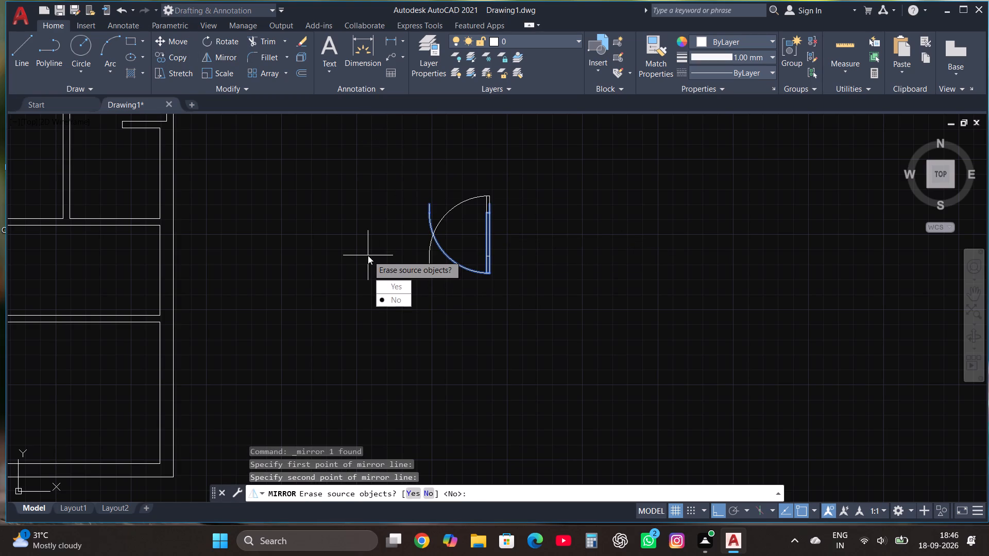
left_click_drag(403, 291, 368, 255)
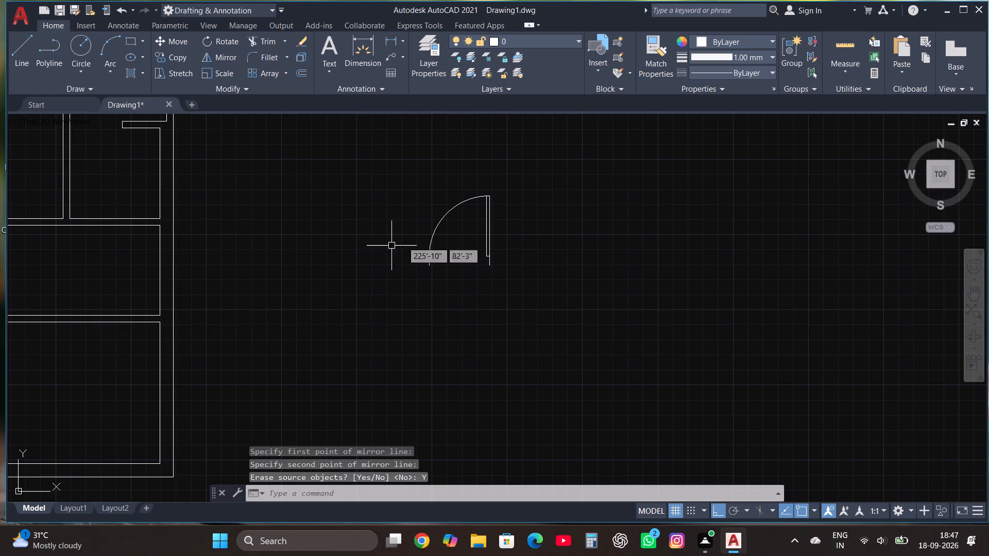
Make four more copies of the mirrored door in a horizontal row beside it, about 7'-4" apart.
scroll(473, 339, "down", 1)
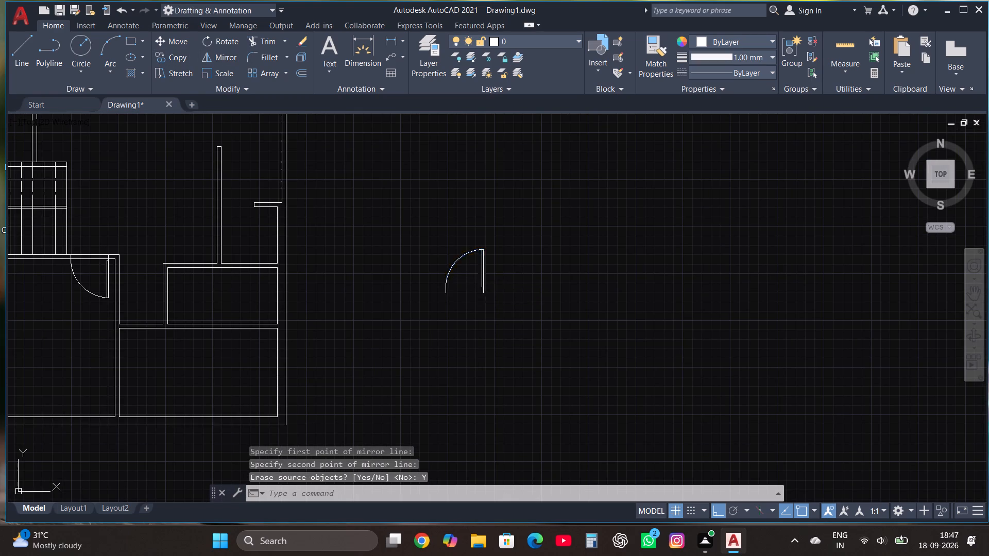
left_click(480, 277)
left_click(165, 56)
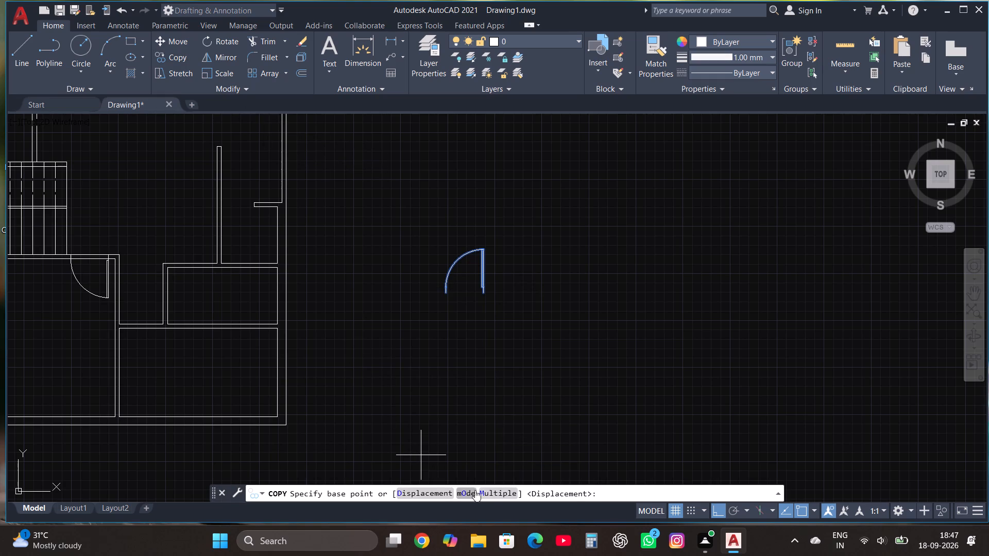
left_click(486, 496)
left_click(468, 285)
left_click(551, 324)
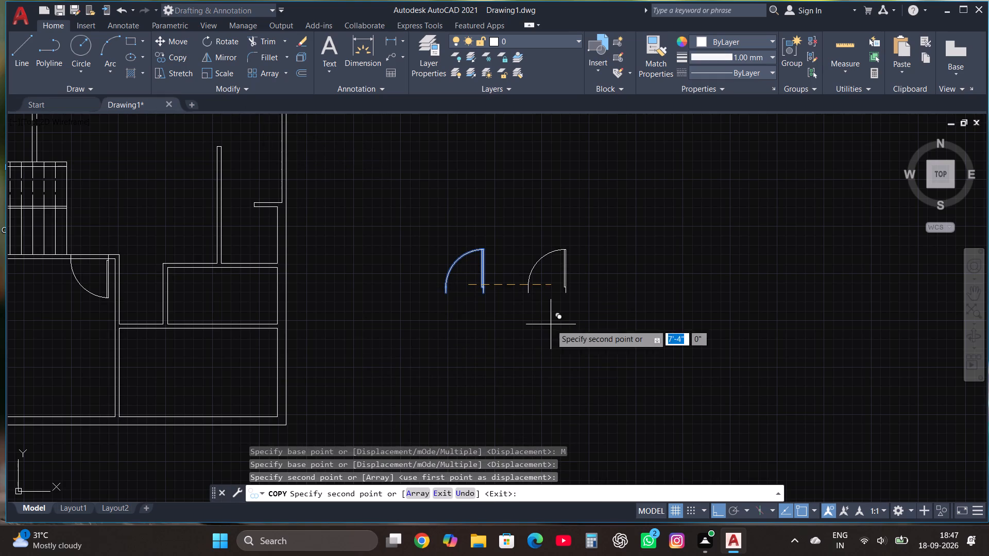
left_click(632, 358)
left_click(711, 334)
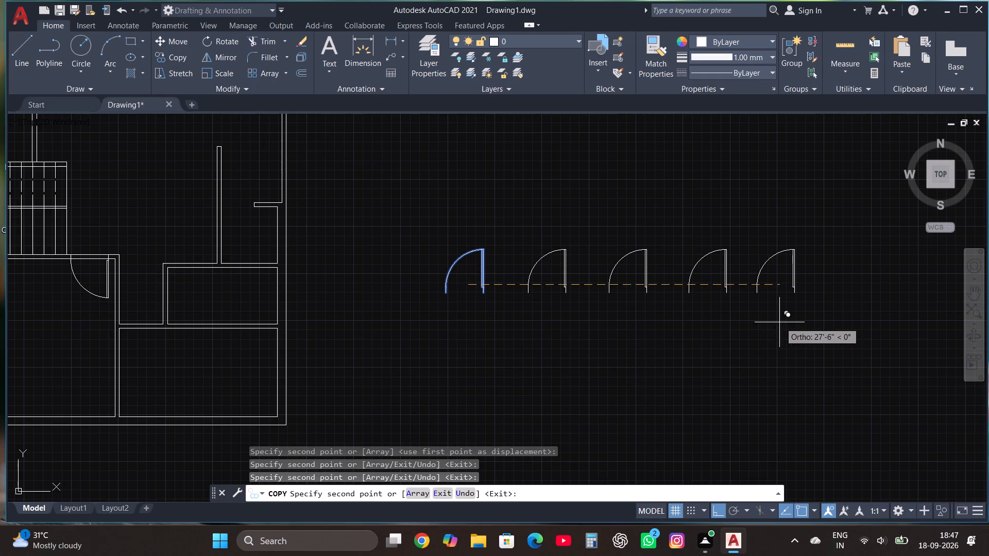
left_click(793, 322)
key("Escape")
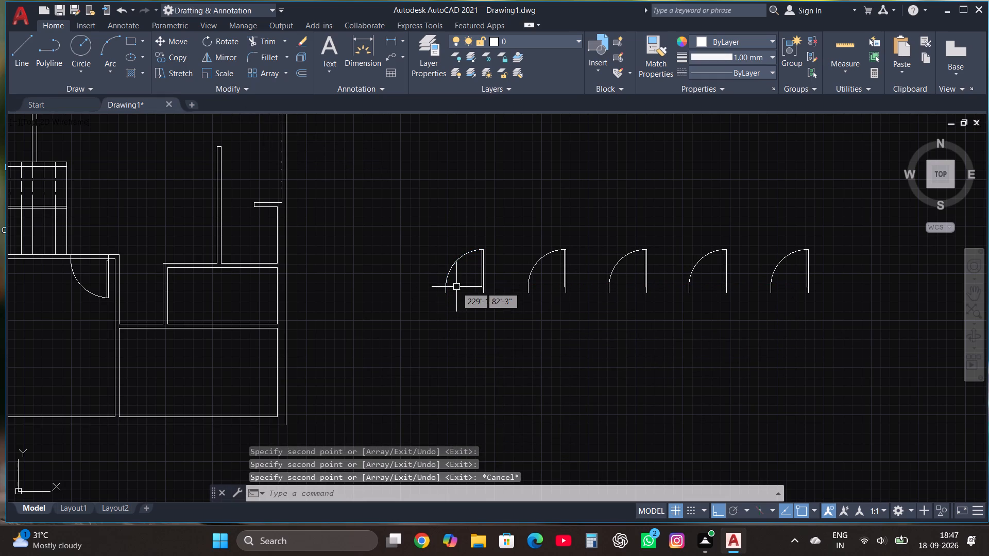
Move the first spare door onto the top-left room's bottom wall, at its right end, opening into the room.
left_click(447, 284)
left_click(177, 42)
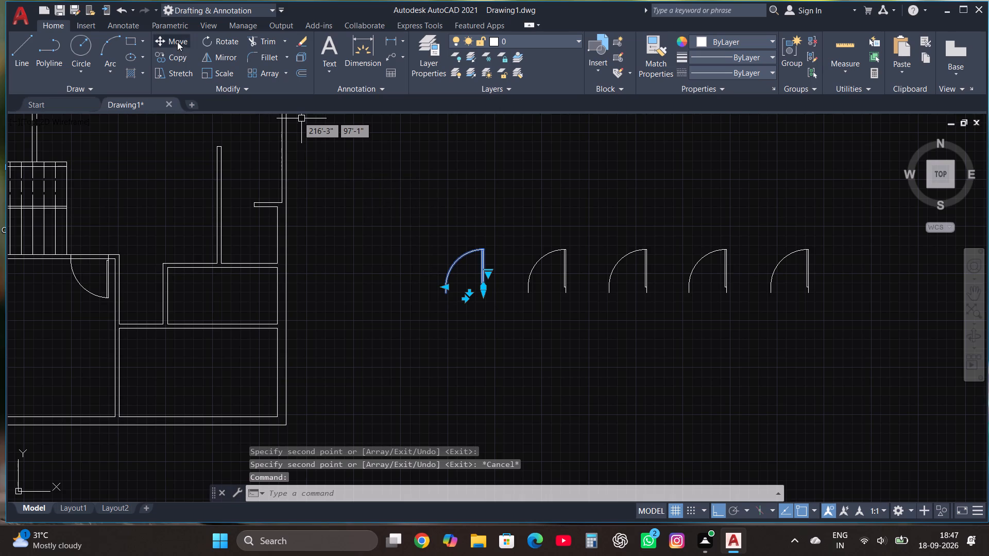
left_click(481, 292)
scroll(542, 411, "down", 3)
key("F8")
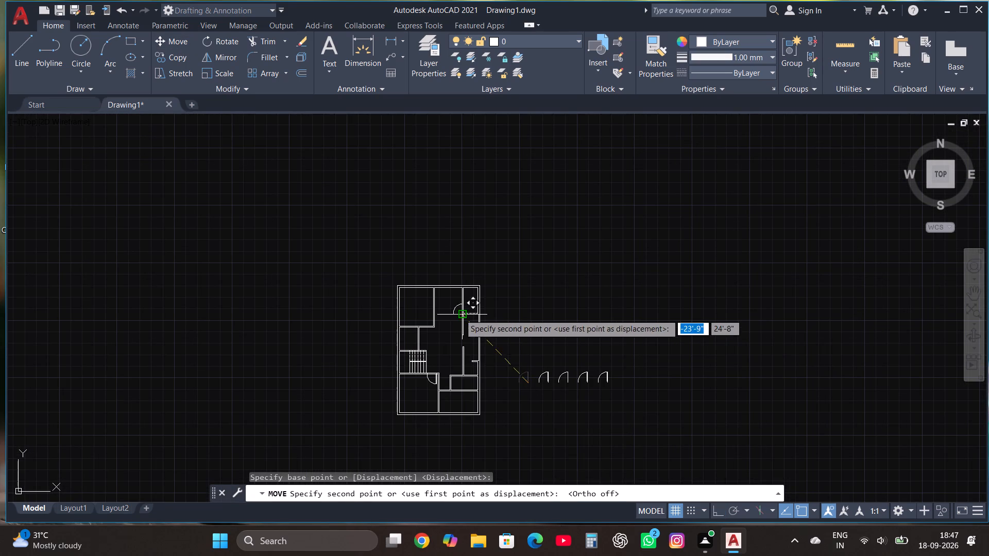
scroll(411, 299, "up", 3)
scroll(482, 414, "up", 3)
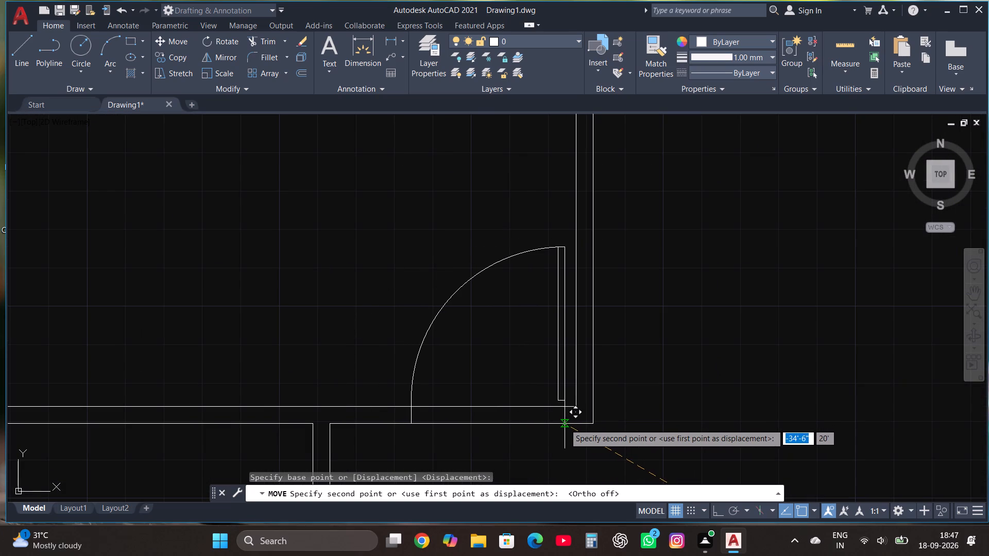
left_click(565, 424)
scroll(414, 366, "down", 7)
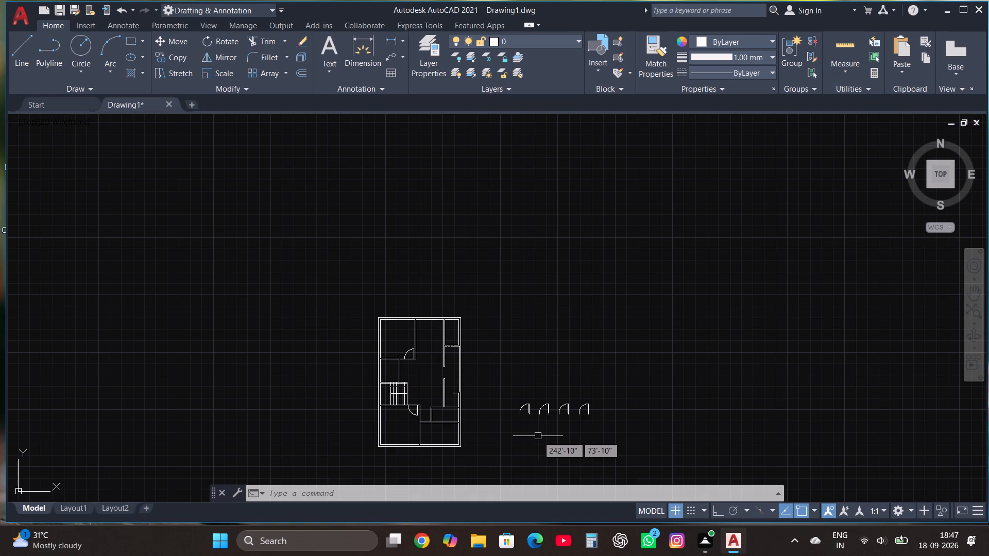
Rotate the first remaining spare door 90 degrees counterclockwise about its hinge end.
scroll(538, 436, "up", 2)
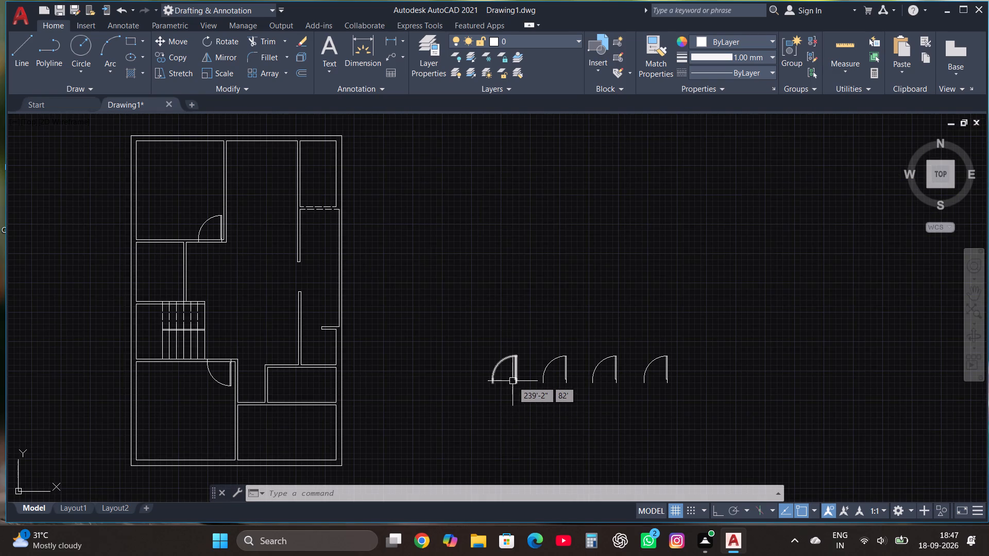
left_click(514, 377)
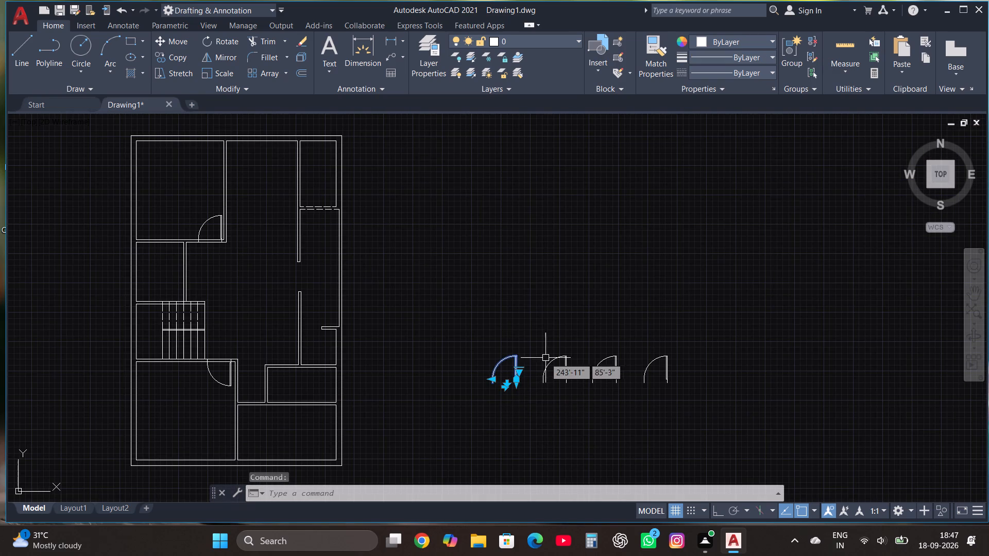
scroll(539, 360, "up", 1)
left_click(224, 46)
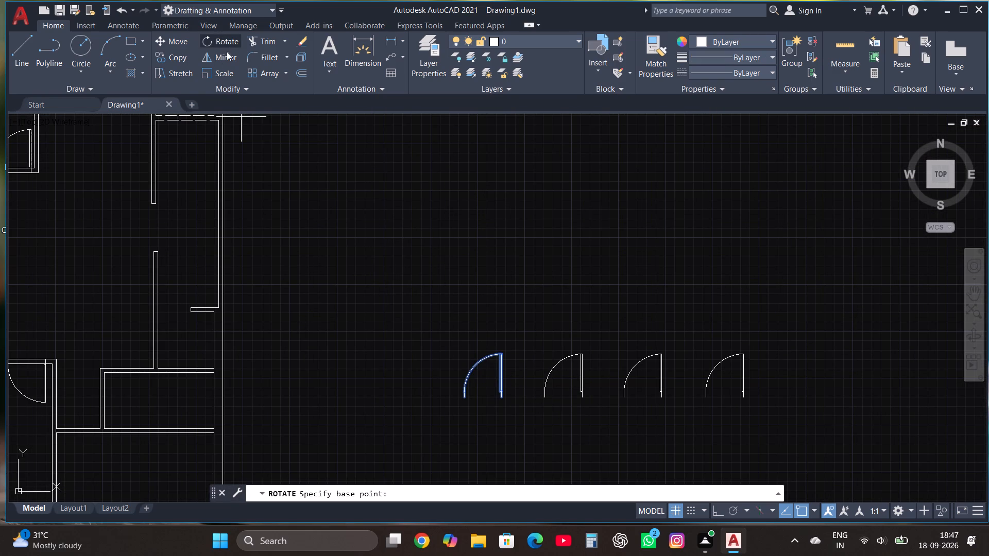
left_click(503, 396)
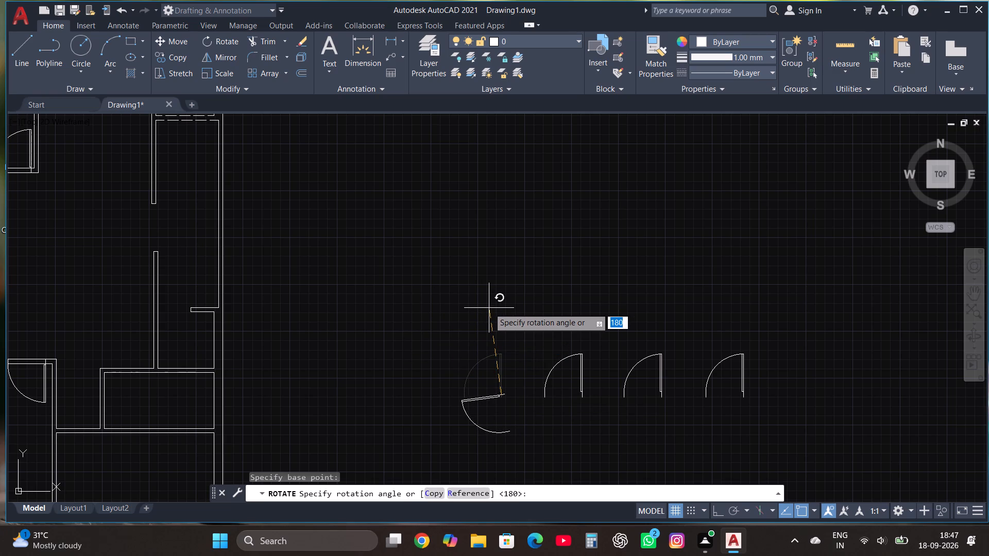
key("F8")
left_click(489, 308)
Mirror the rotated door about a vertical line, erasing the source door.
left_click(497, 390)
left_click(440, 409)
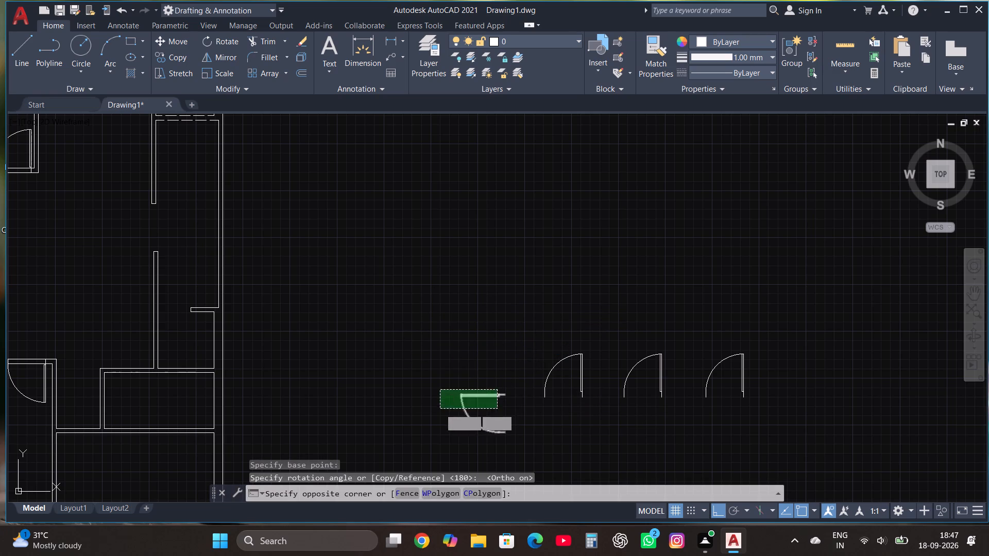
left_click(211, 60)
left_click(489, 414)
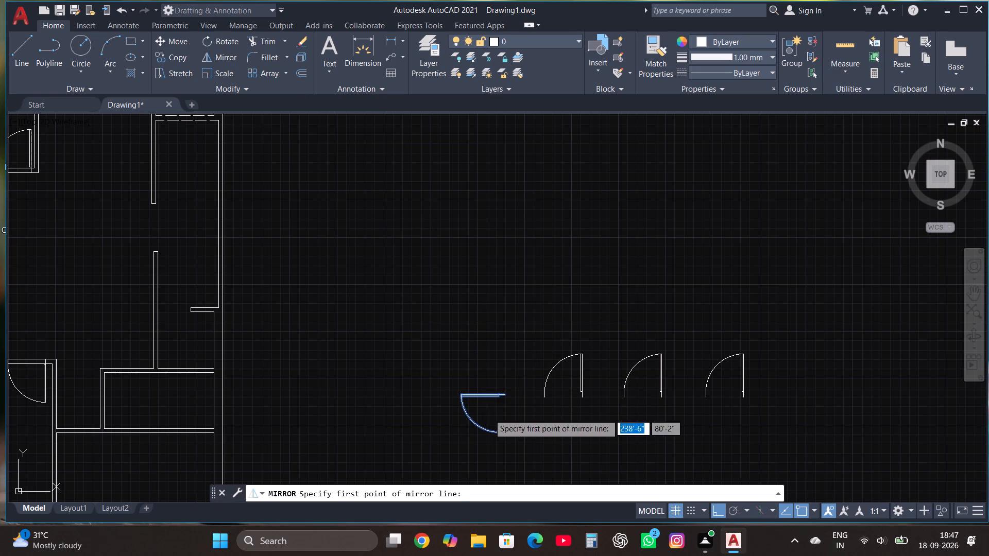
left_click(480, 302)
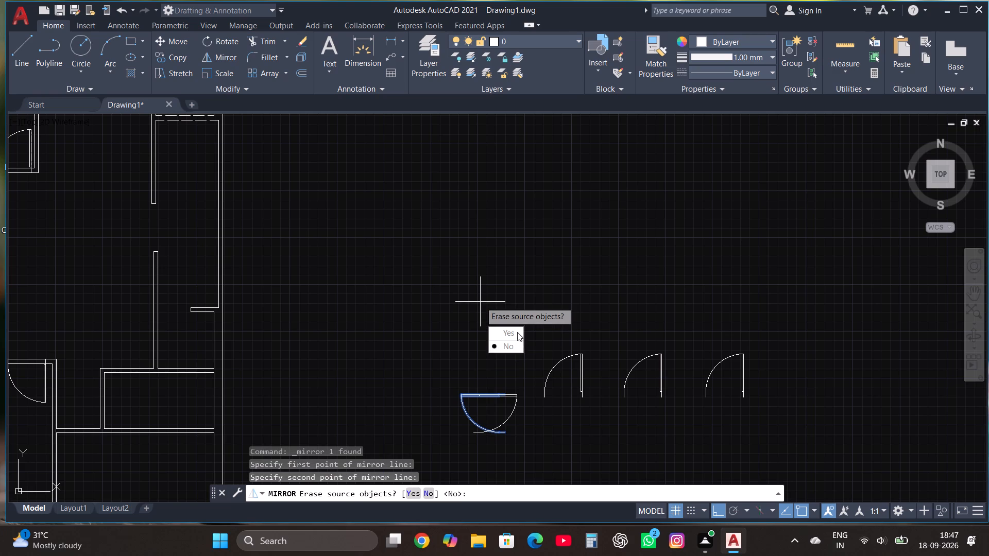
left_click_drag(517, 332, 480, 302)
Move the mirrored door onto the left wall of the small room above the bottom-right room, just below its top corner.
left_click(472, 396)
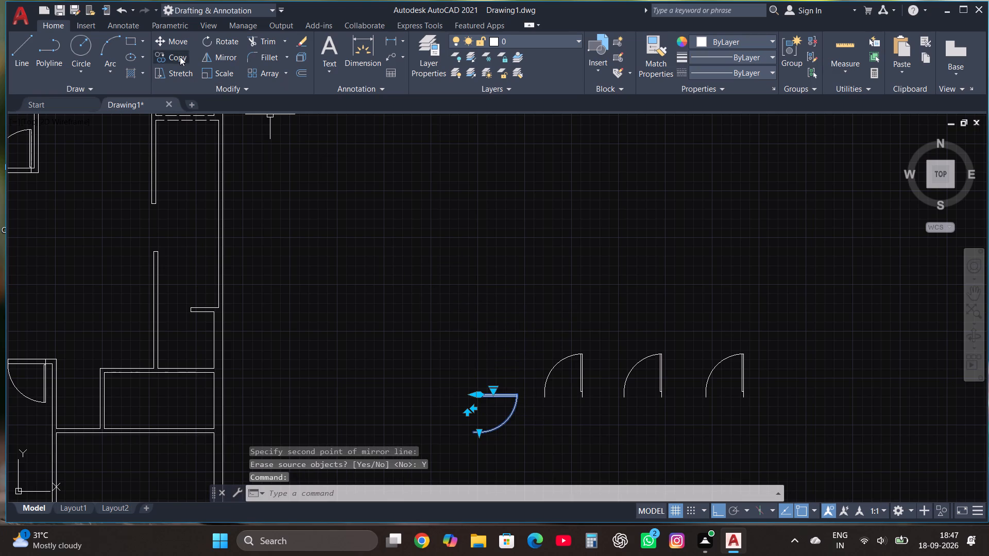
left_click(180, 38)
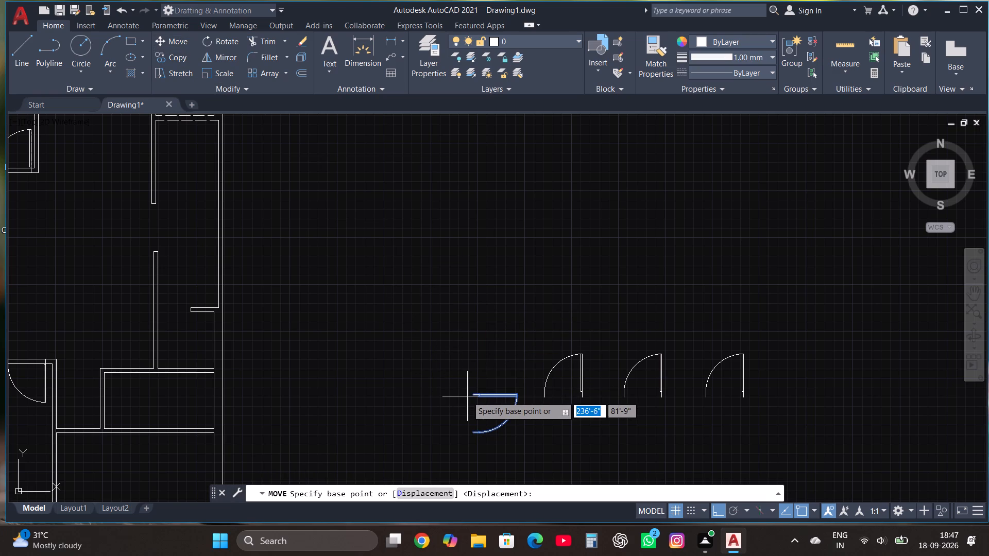
left_click(471, 393)
scroll(496, 323, "down", 1)
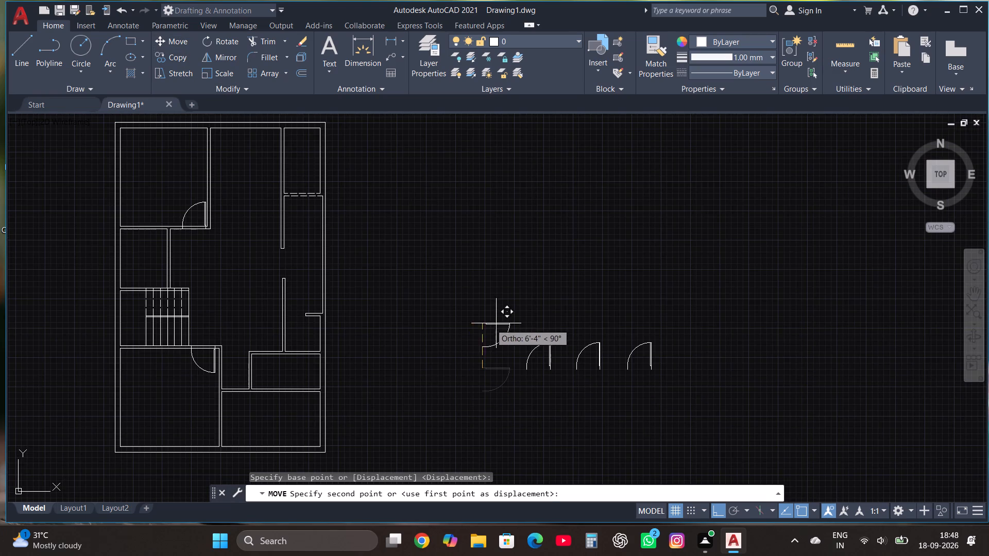
key("F8")
scroll(443, 328, "down", 1)
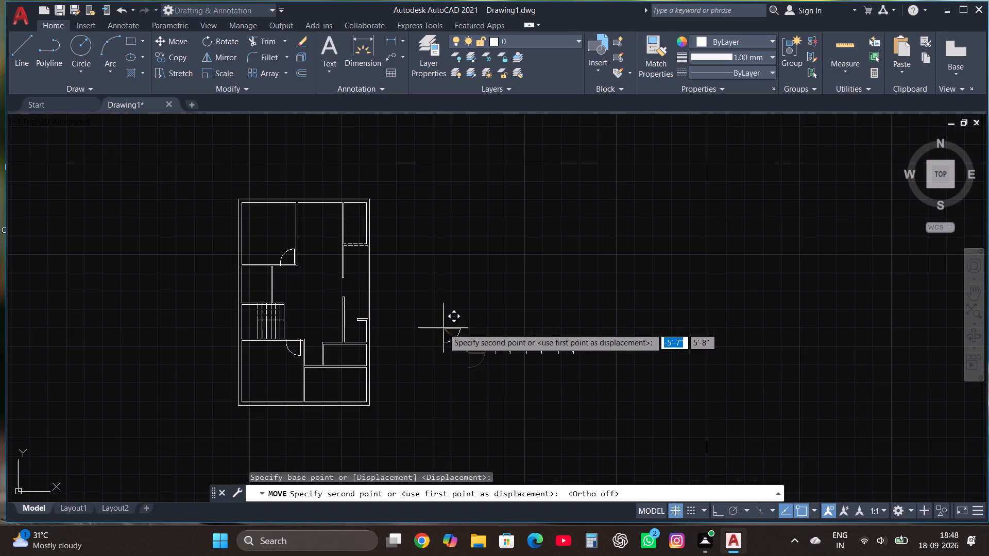
scroll(321, 355, "up", 6)
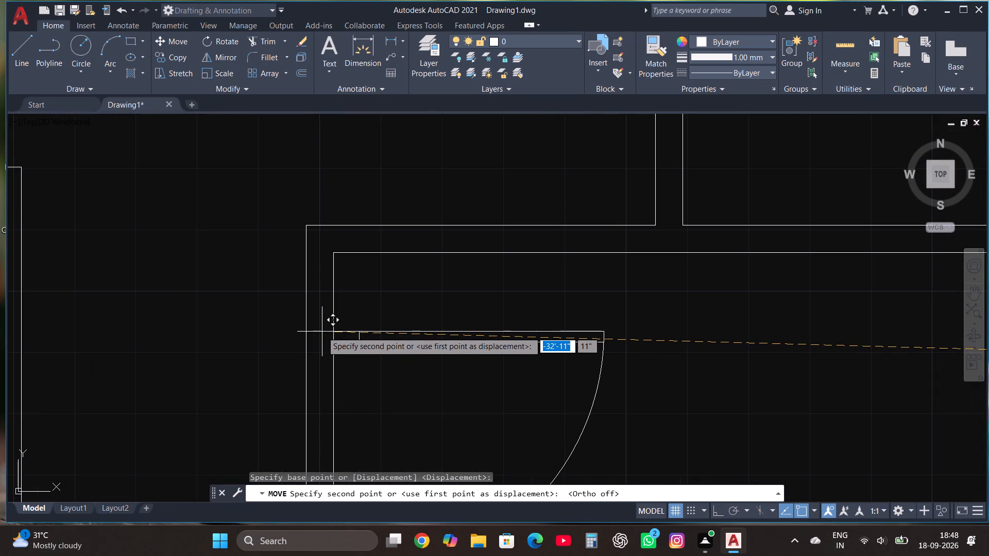
scroll(322, 332, "down", 1)
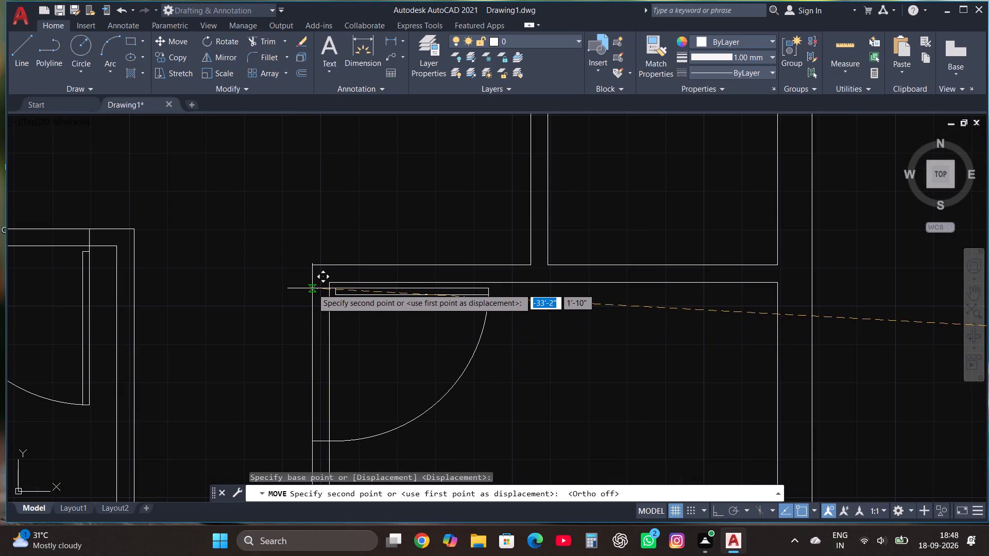
left_click(312, 288)
scroll(406, 287, "down", 2)
Scale the small room's door down slightly, using its hinge end on the left wall as base point.
left_click(425, 317)
left_click(430, 335)
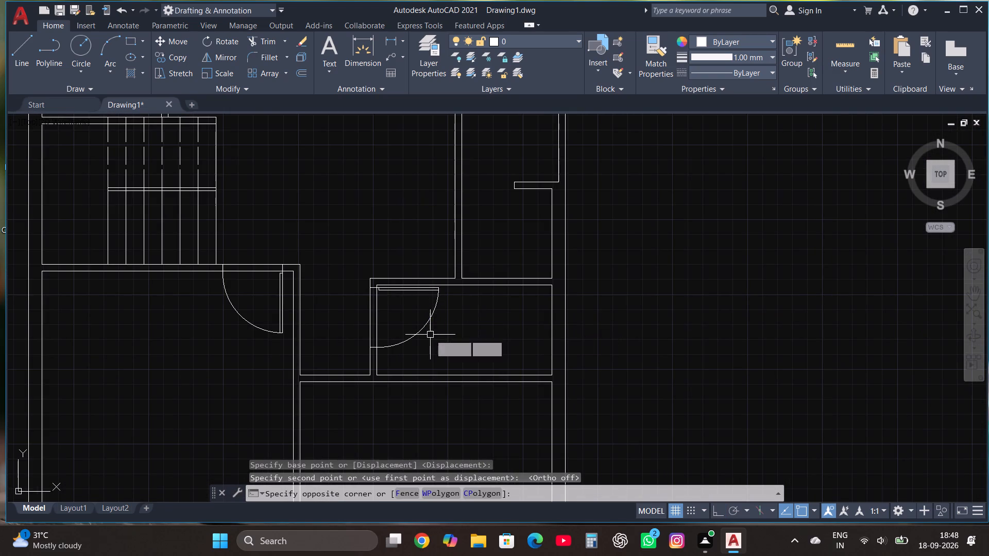
left_click(426, 326)
left_click(232, 73)
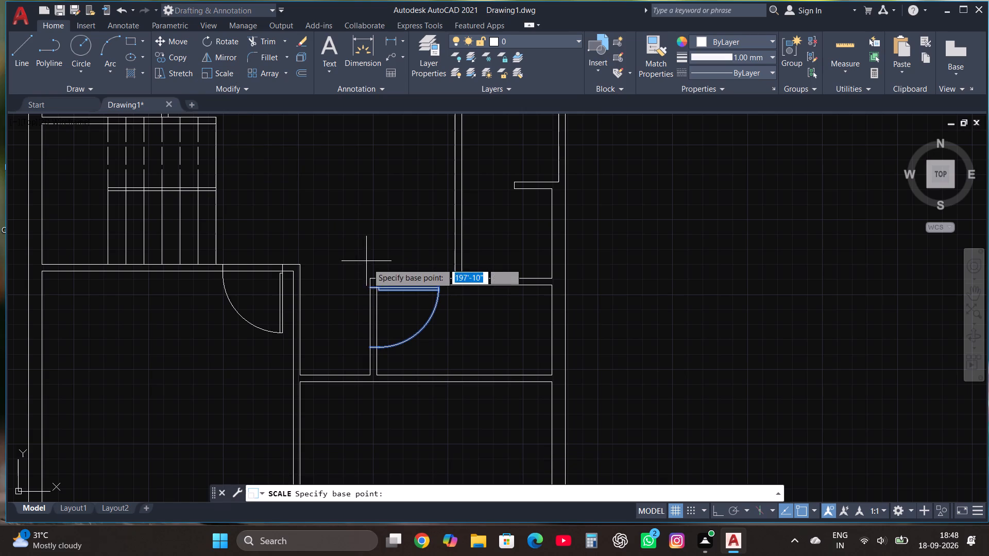
left_click(367, 286)
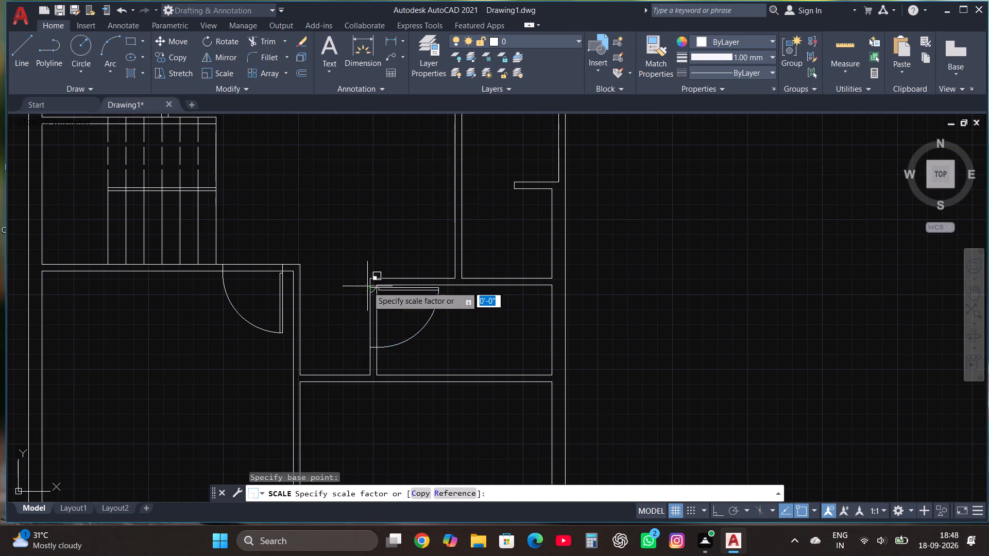
left_click(389, 311)
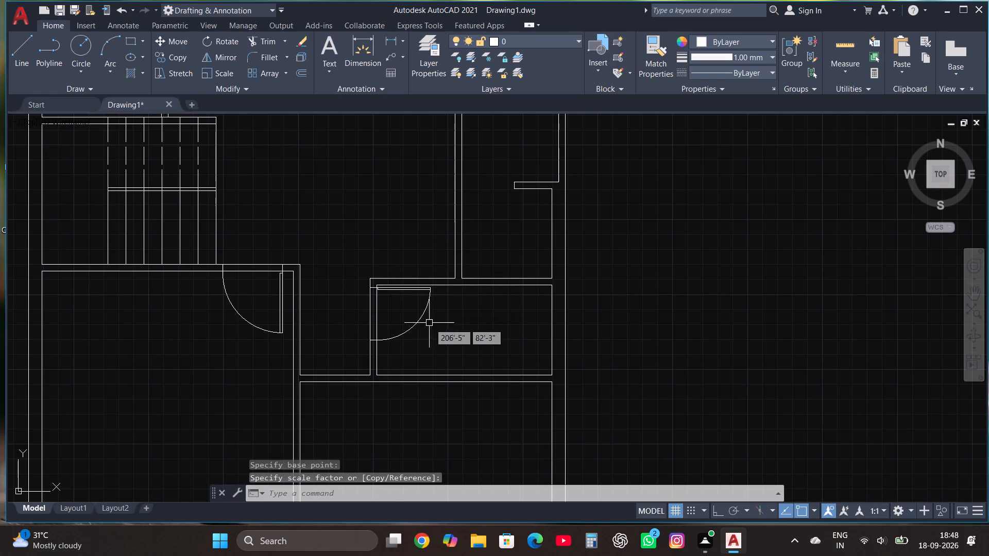
scroll(431, 324, "down", 1)
key("Escape")
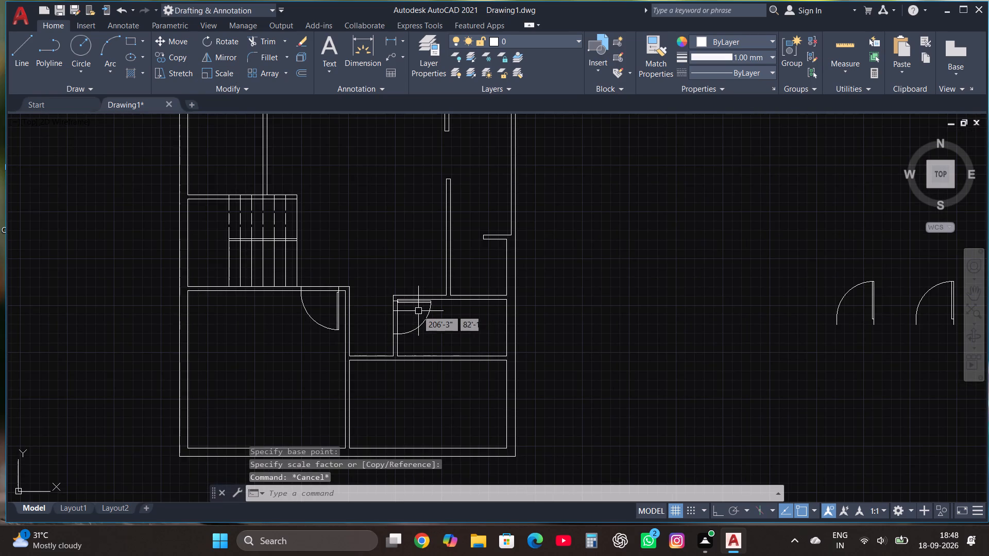
scroll(384, 303, "down", 1)
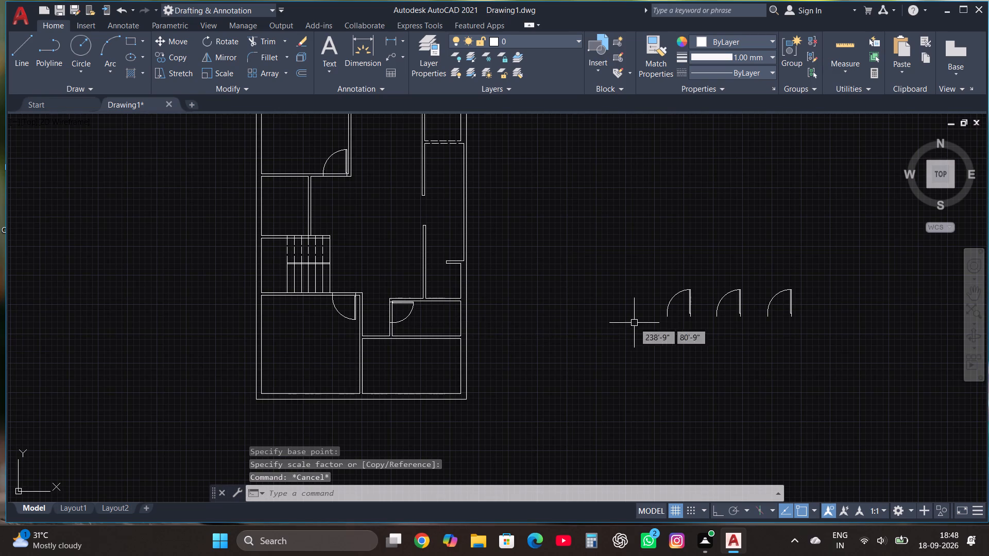
Rotate the first of the three spare doors 180 degrees about a point near its base.
left_click(673, 306)
left_click(637, 276)
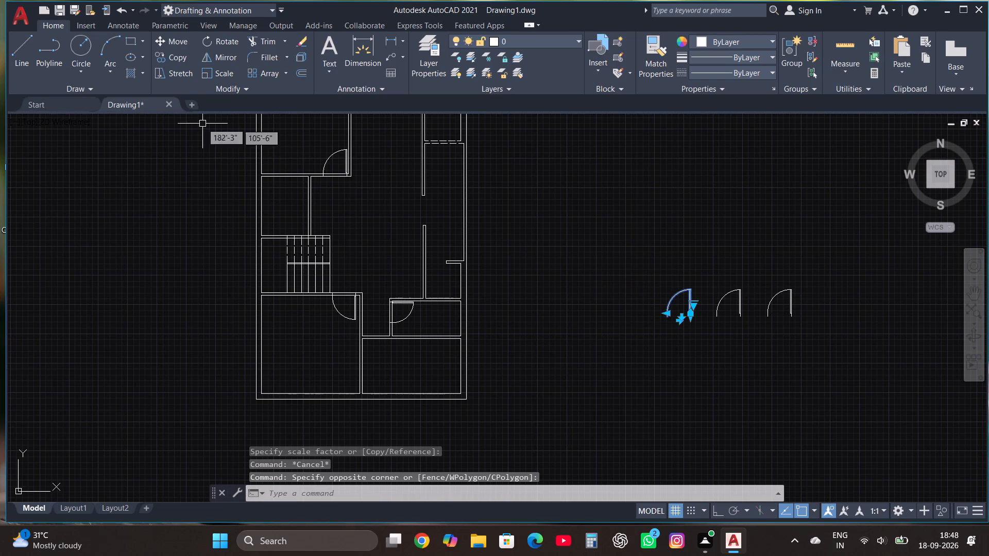
left_click(220, 38)
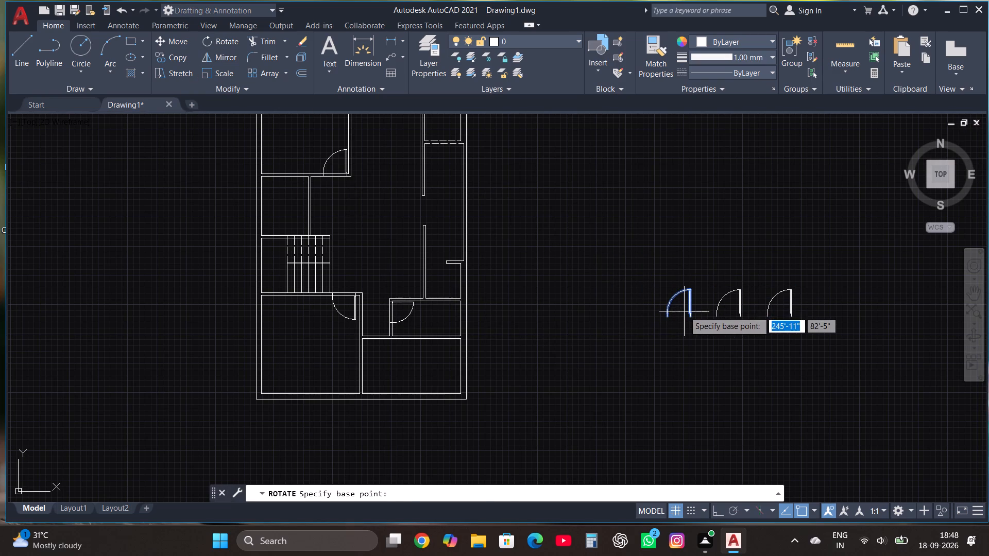
left_click(684, 311)
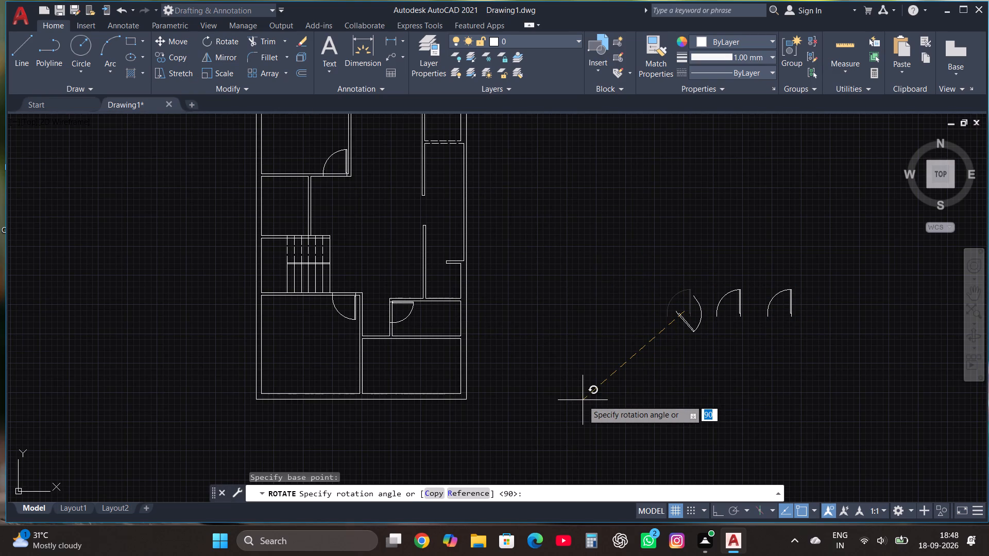
key("F8")
left_click(583, 400)
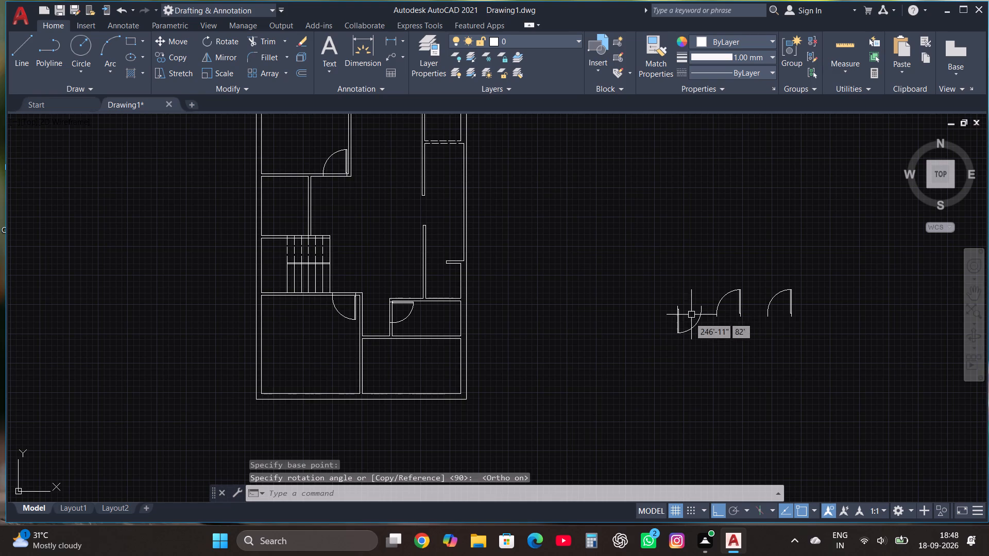
Move the rotated door by its hinge corner onto the top wall of the bottom-right room, beside the room's left corner.
left_click(676, 326)
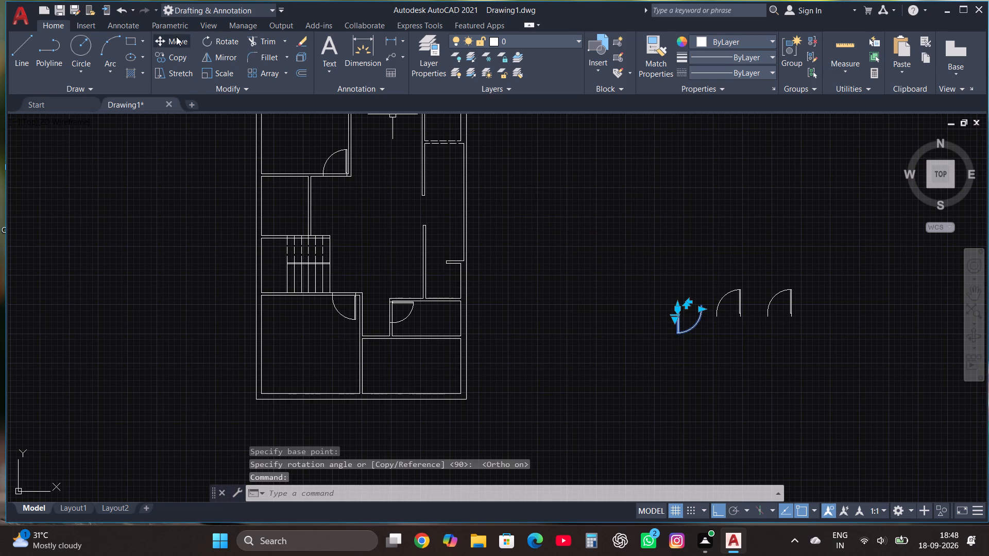
left_click(176, 37)
scroll(701, 297, "up", 3)
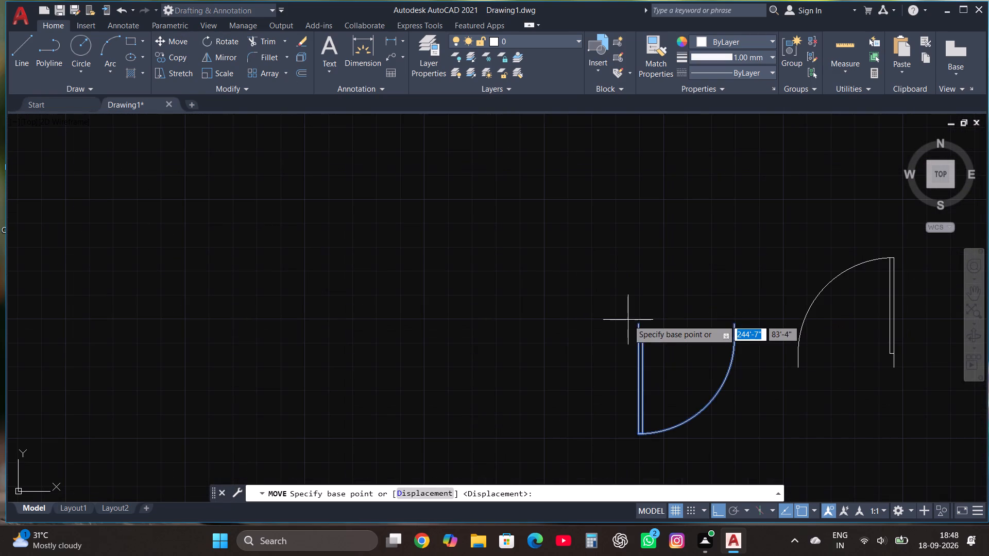
left_click(637, 324)
scroll(661, 289, "down", 4)
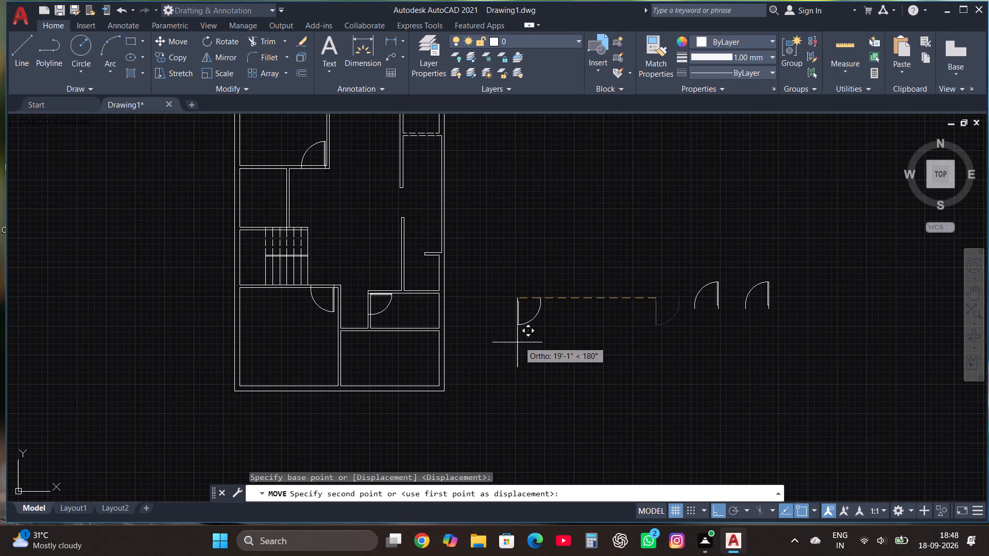
key("F8")
scroll(351, 321, "up", 4)
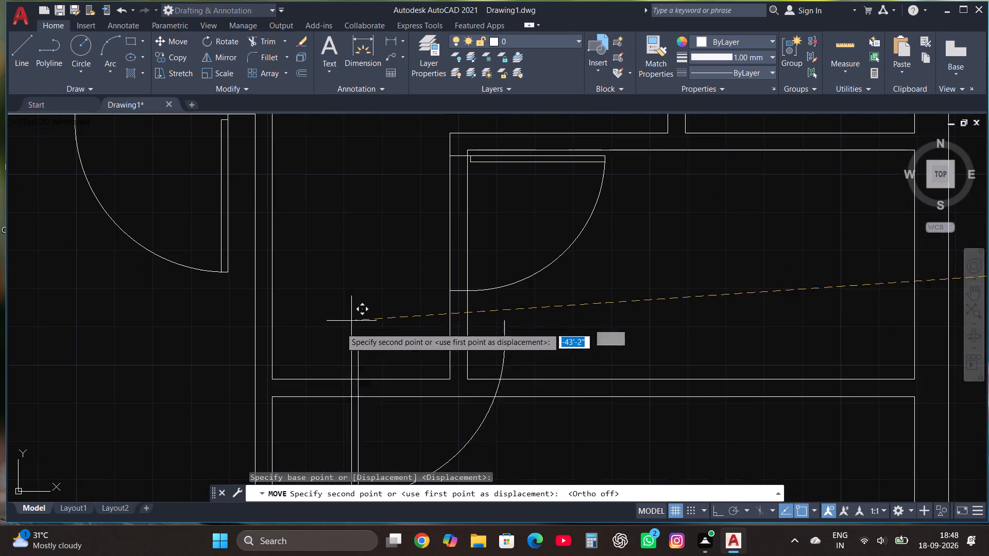
left_click(281, 378)
Rotate the nearer of the two remaining spare doors 90 degrees counterclockwise.
scroll(444, 275, "down", 3)
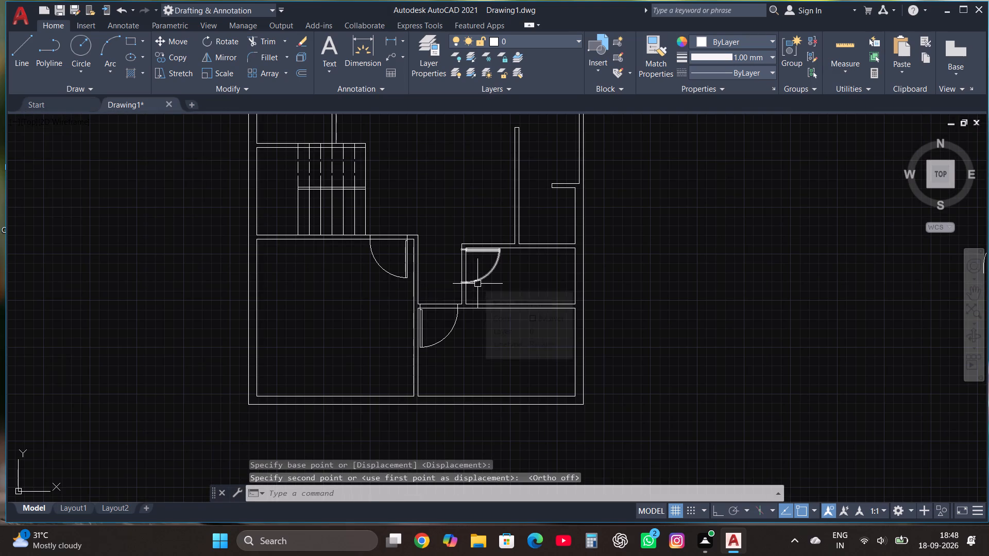
scroll(504, 314, "down", 1)
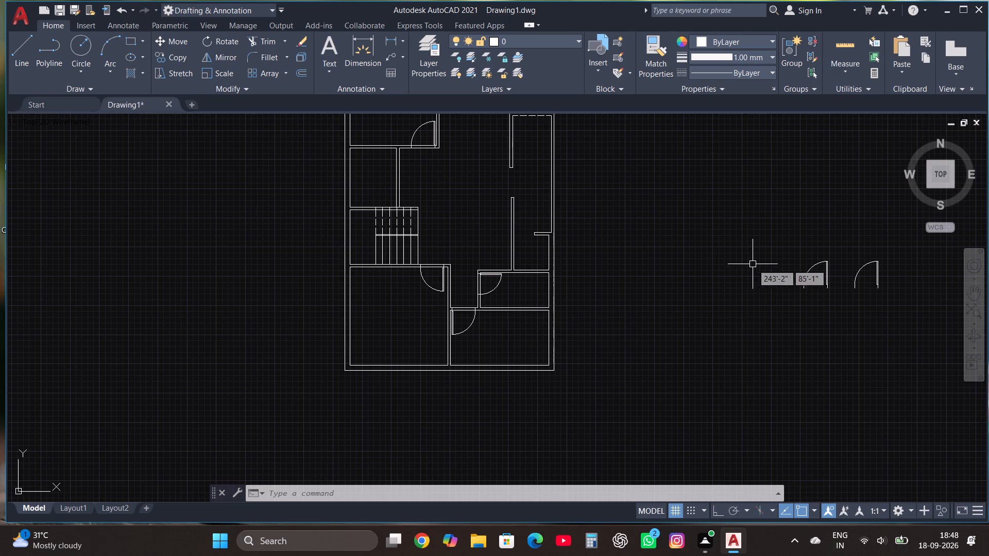
left_click(806, 285)
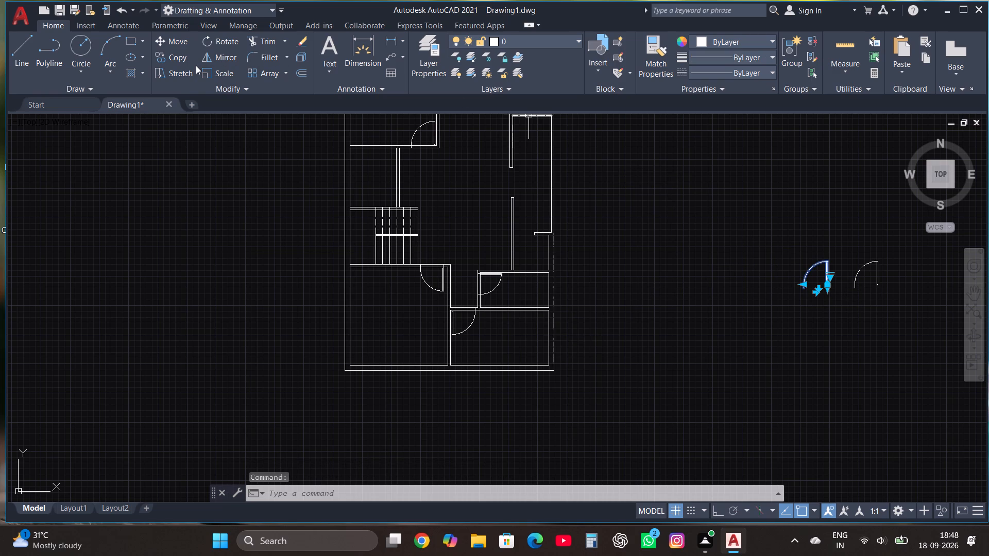
left_click(221, 39)
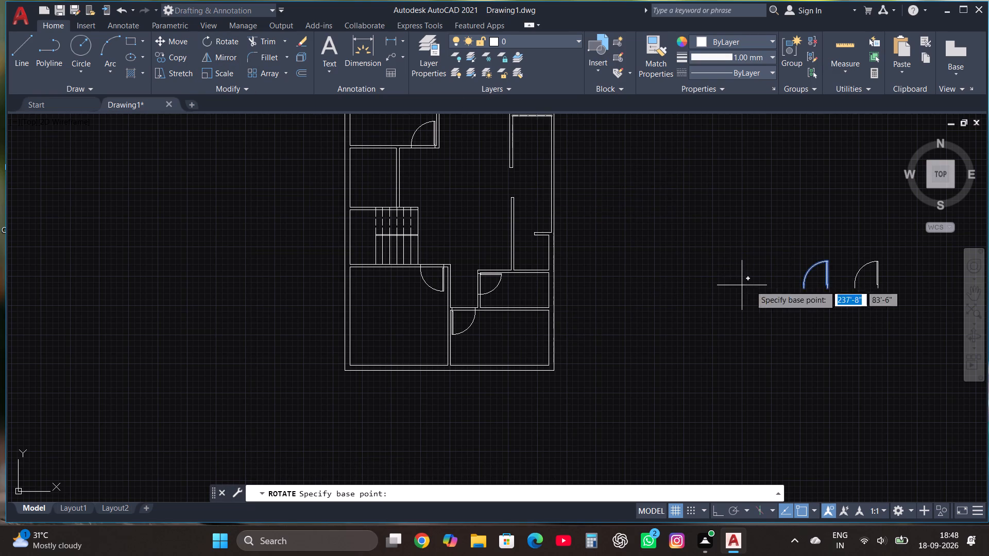
left_click(817, 287)
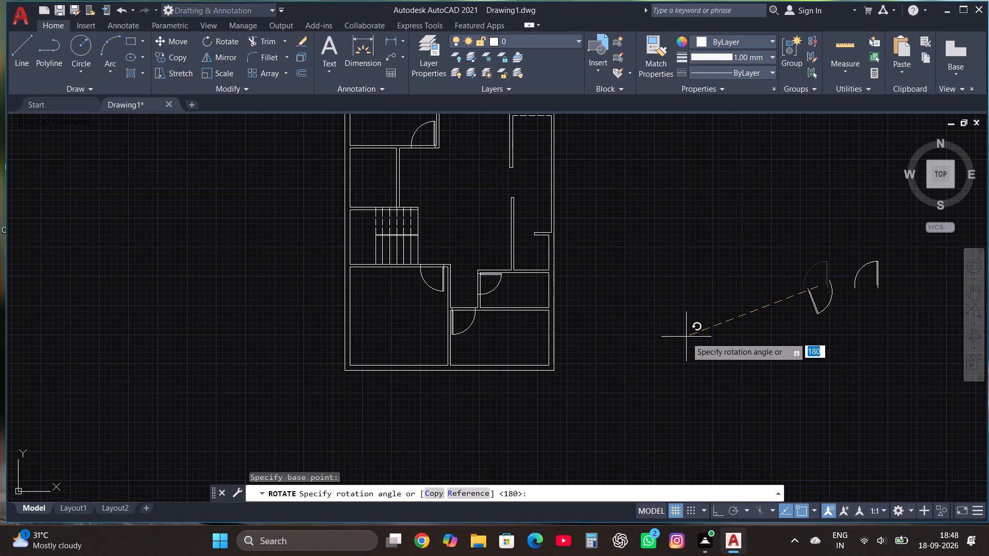
key("F8")
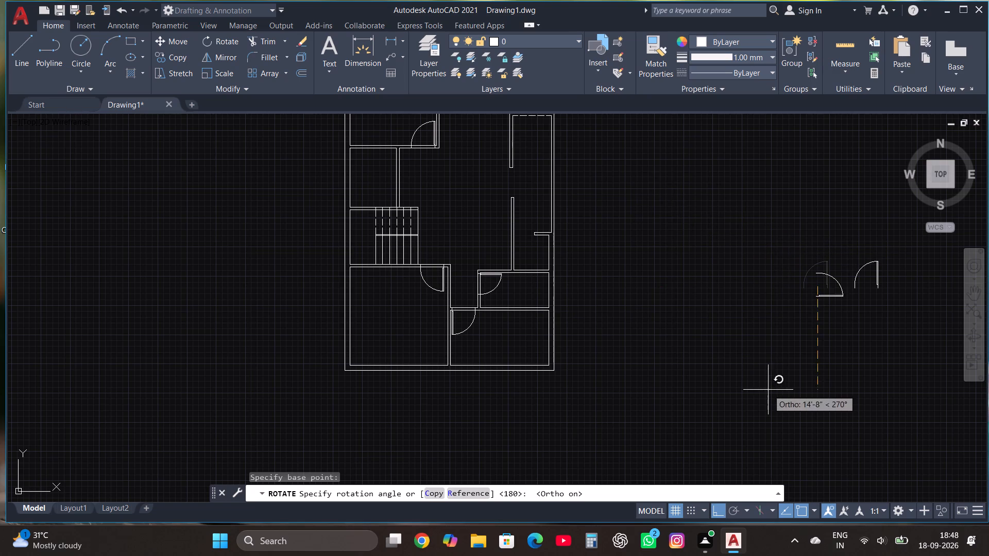
left_click(808, 220)
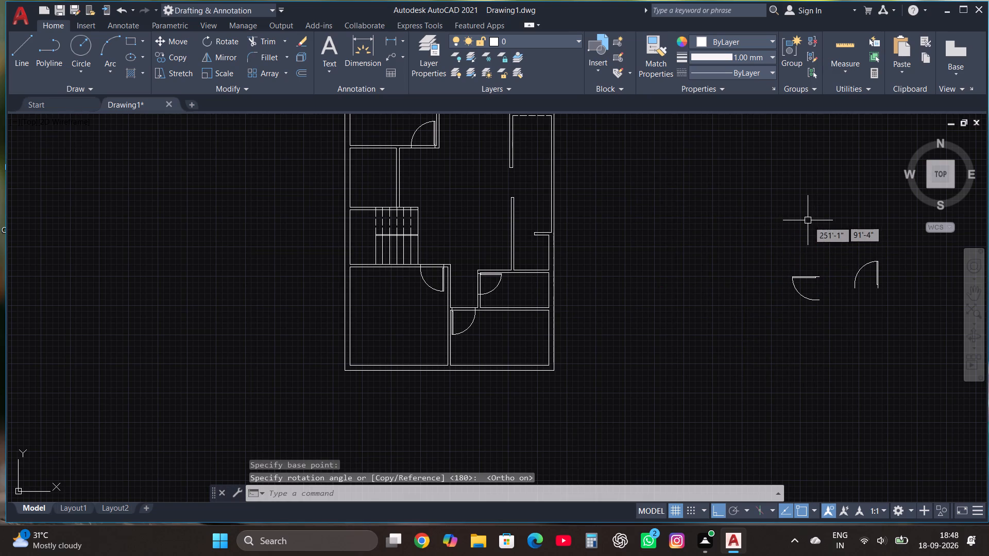
Mirror the rotated spare door about a horizontal line along its leaf, erasing the source door.
left_click(803, 280)
left_click(219, 56)
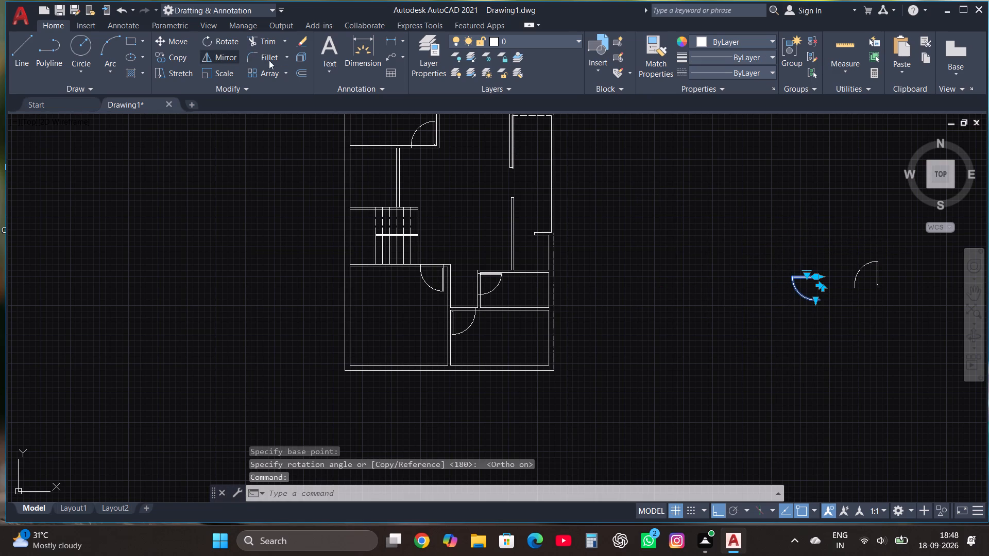
left_click(825, 277)
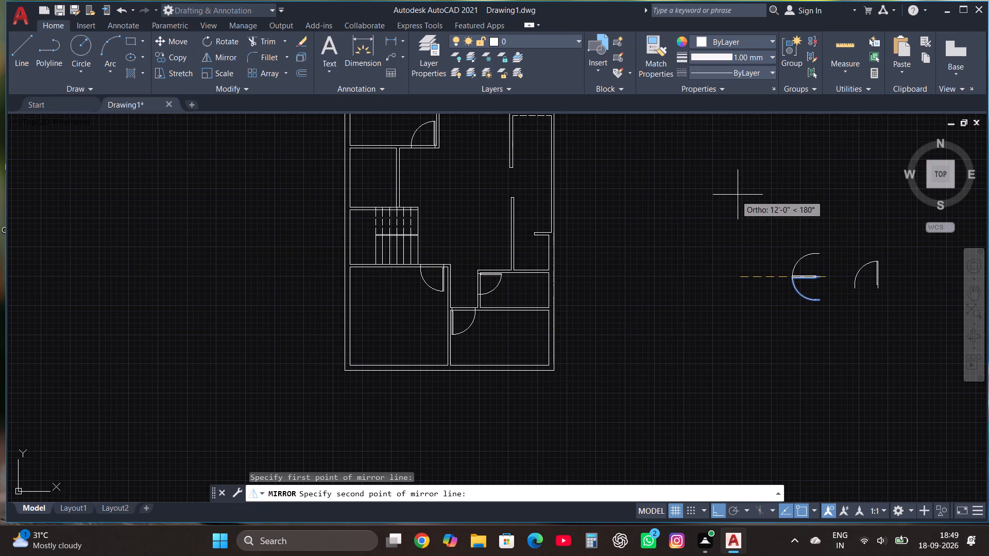
left_click(702, 233)
left_click_drag(737, 267, 702, 233)
Move the mirrored door by its hinge end onto the right wall of the small room above the staircase, just above the bottom corner.
left_click(793, 271)
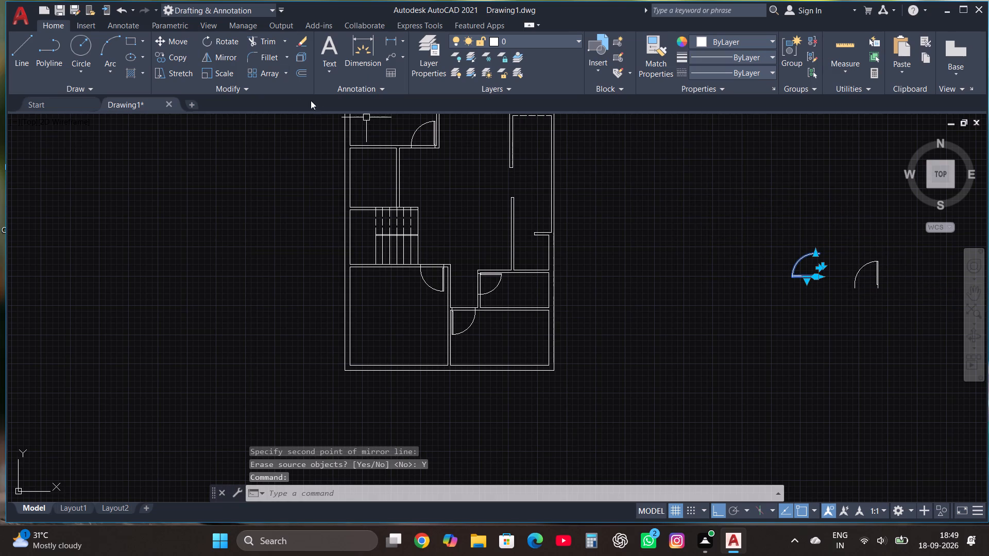
left_click(178, 42)
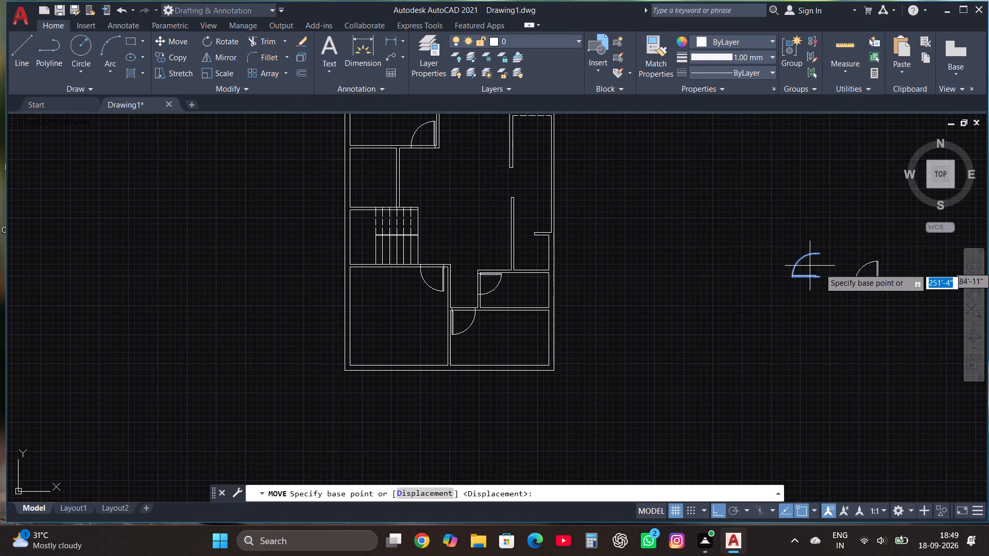
scroll(823, 274, "up", 3)
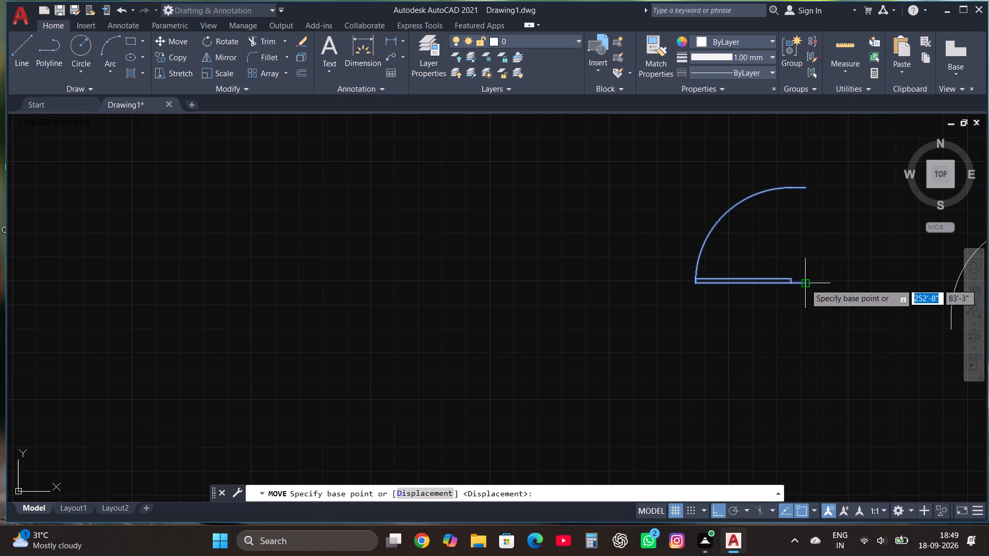
left_click(805, 284)
scroll(805, 284, "down", 4)
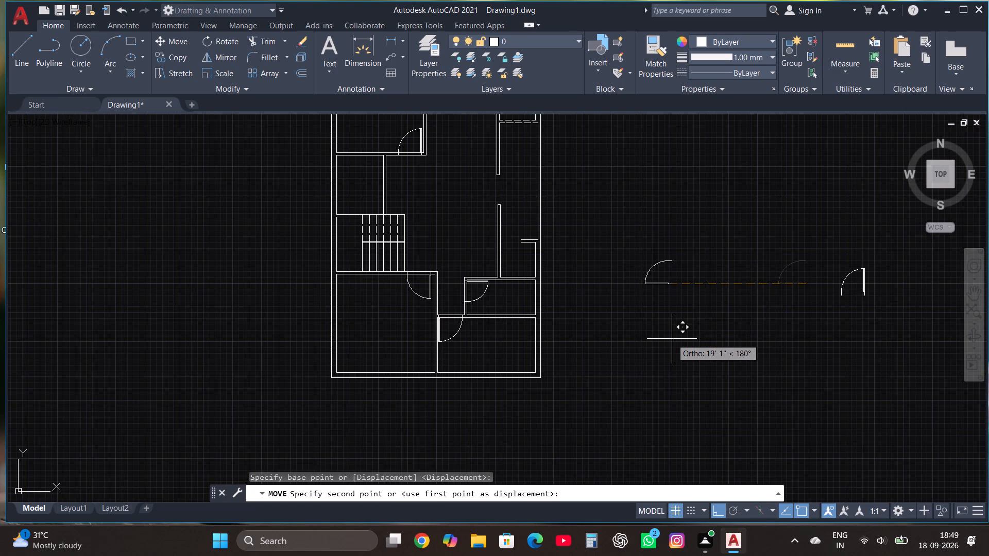
key("F8")
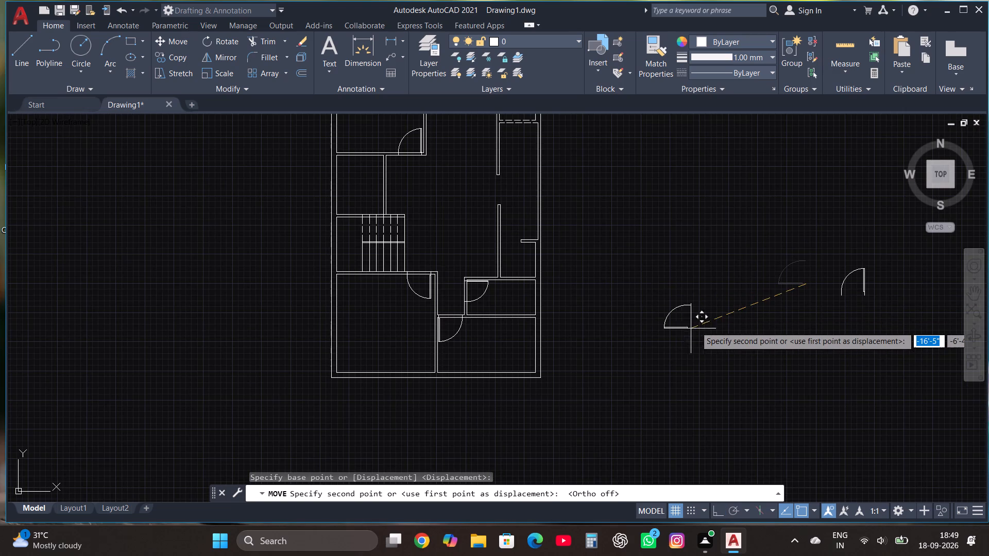
scroll(698, 326, "down", 1)
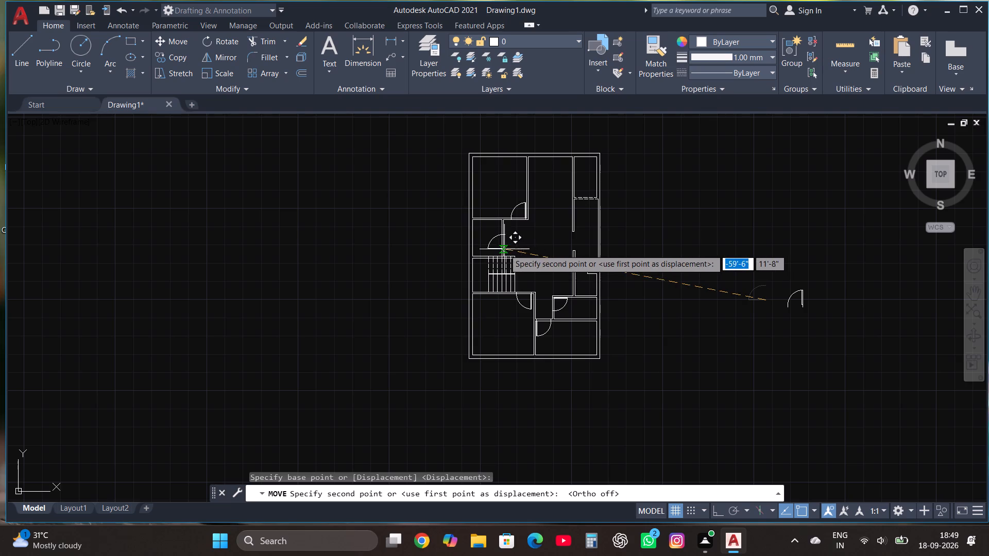
scroll(499, 249, "up", 5)
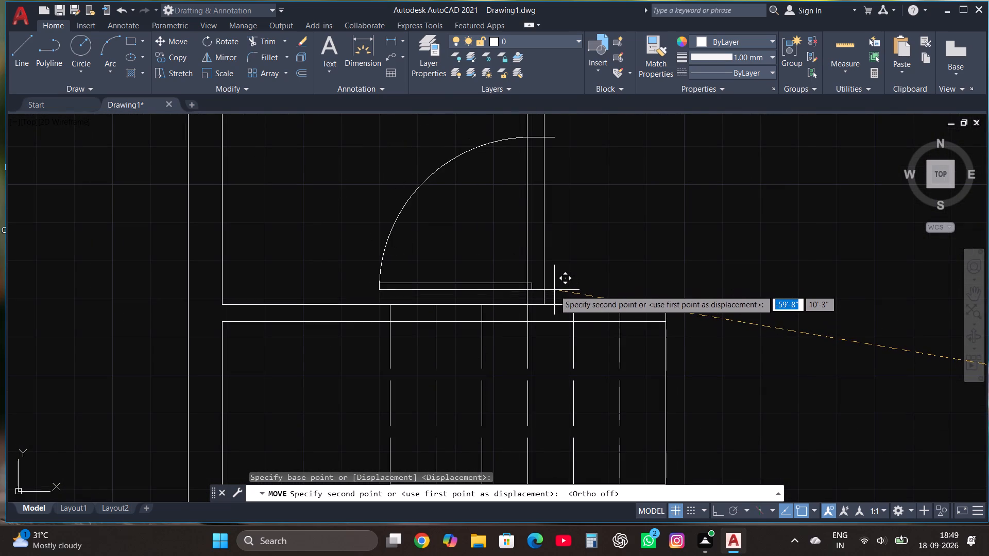
left_click(543, 290)
Trim the wall lines across the door openings of the small room above the staircase and the top-left room.
scroll(543, 290, "down", 2)
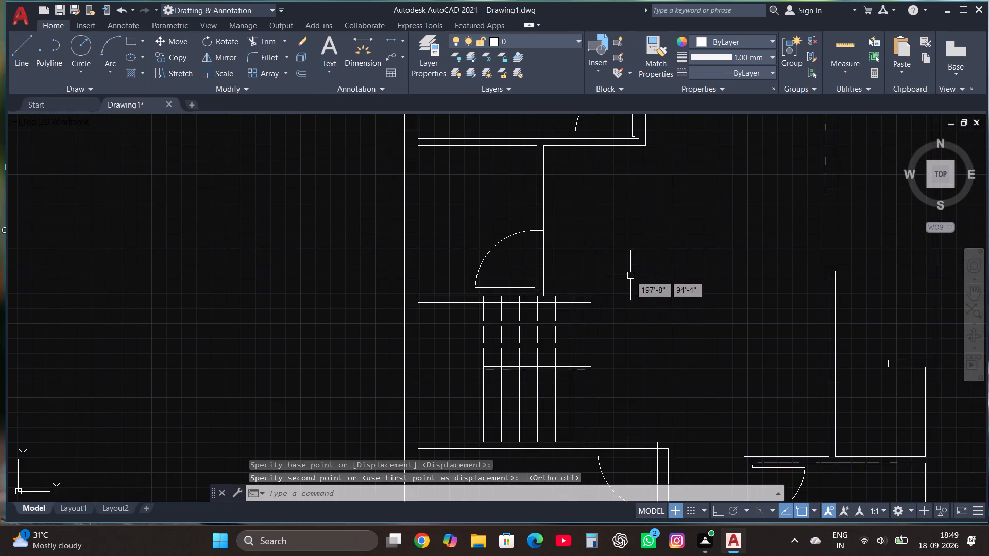
scroll(509, 308, "down", 2)
scroll(624, 283, "up", 2)
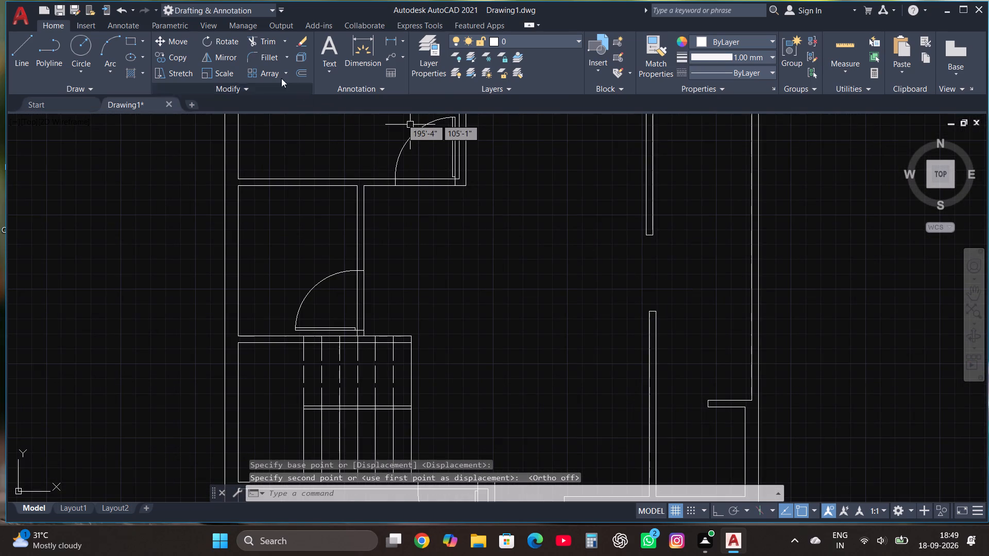
left_click(269, 41)
left_click(357, 298)
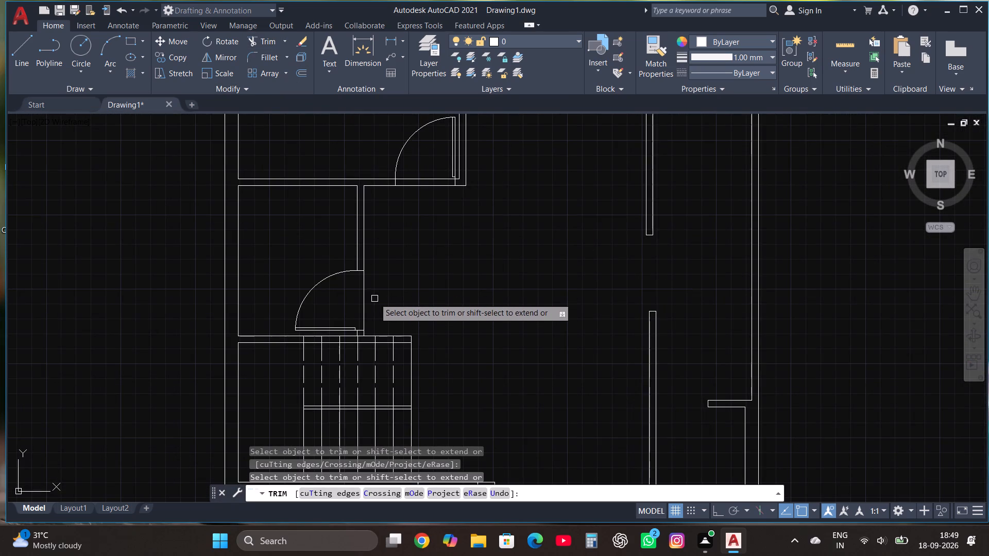
left_click(367, 294)
left_click(428, 157)
left_click(431, 215)
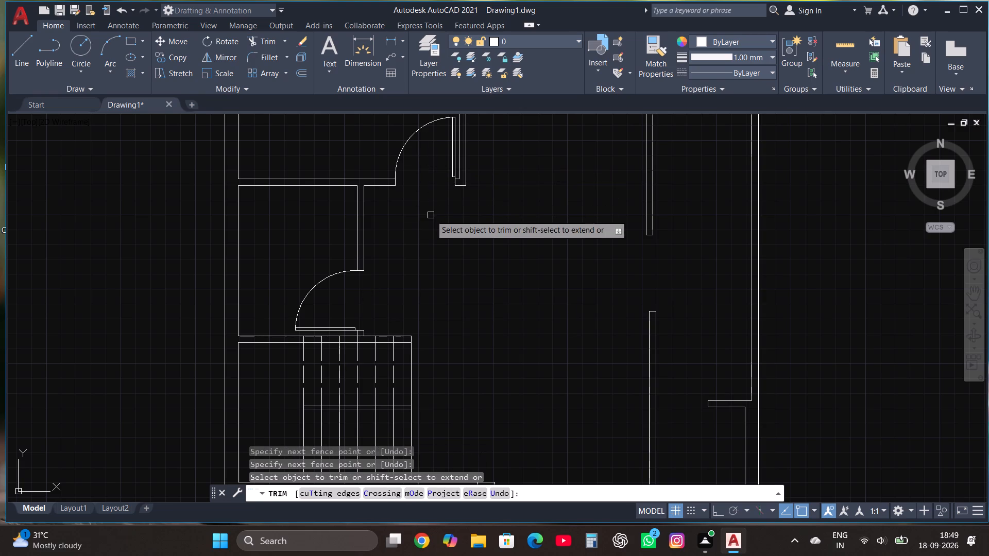
Trim the wall lines across the door openings of the bottom-left room, the bottom-right room and the small room above it.
scroll(431, 215, "down", 2)
scroll(439, 316, "up", 2)
left_click(436, 351)
left_click(435, 287)
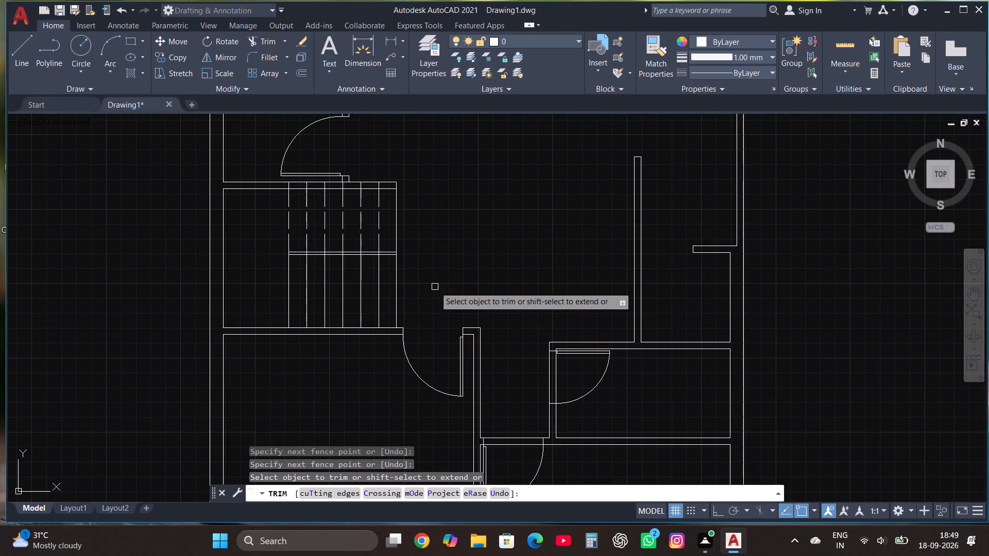
left_click_drag(574, 378, 564, 371)
left_click(534, 368)
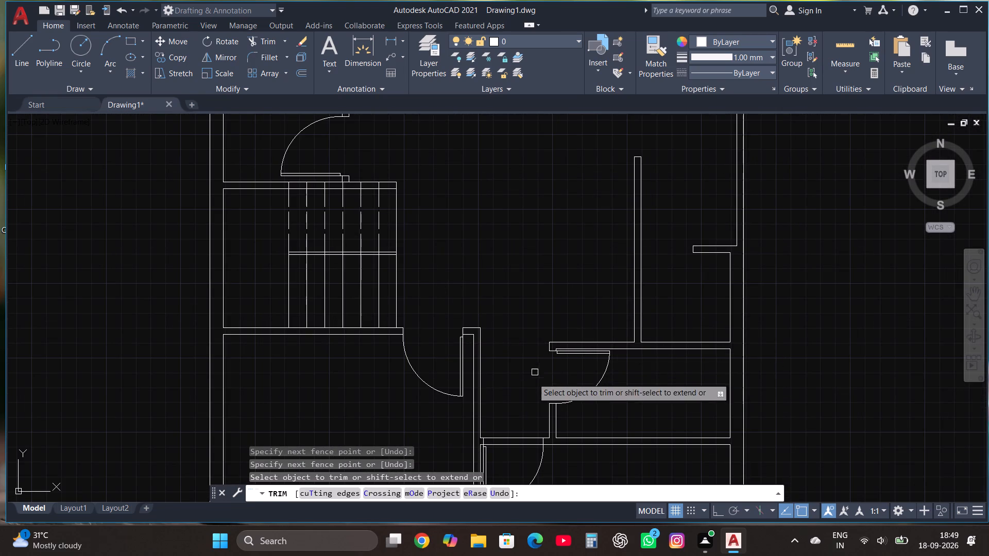
left_click(510, 457)
left_click(509, 411)
scroll(491, 406, "down", 2)
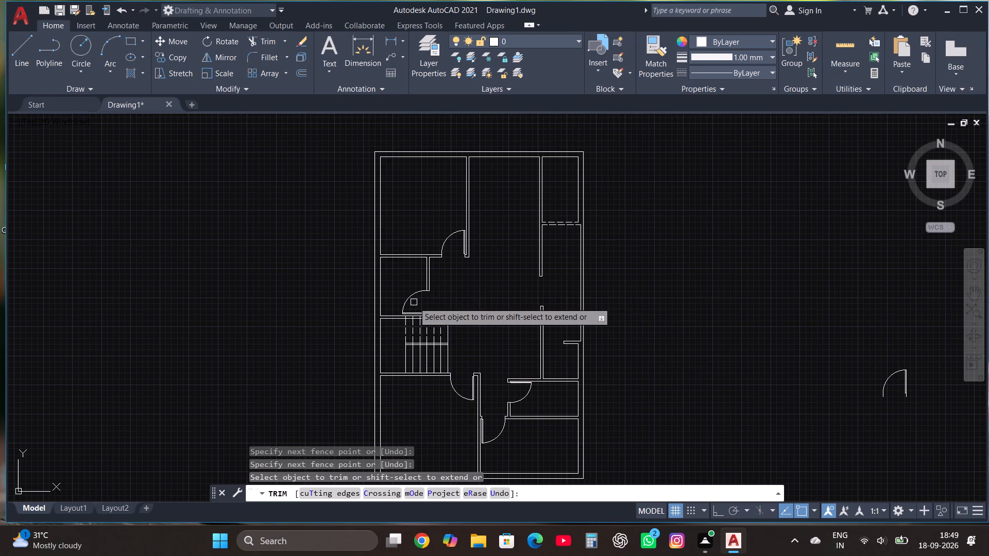
scroll(414, 302, "down", 1)
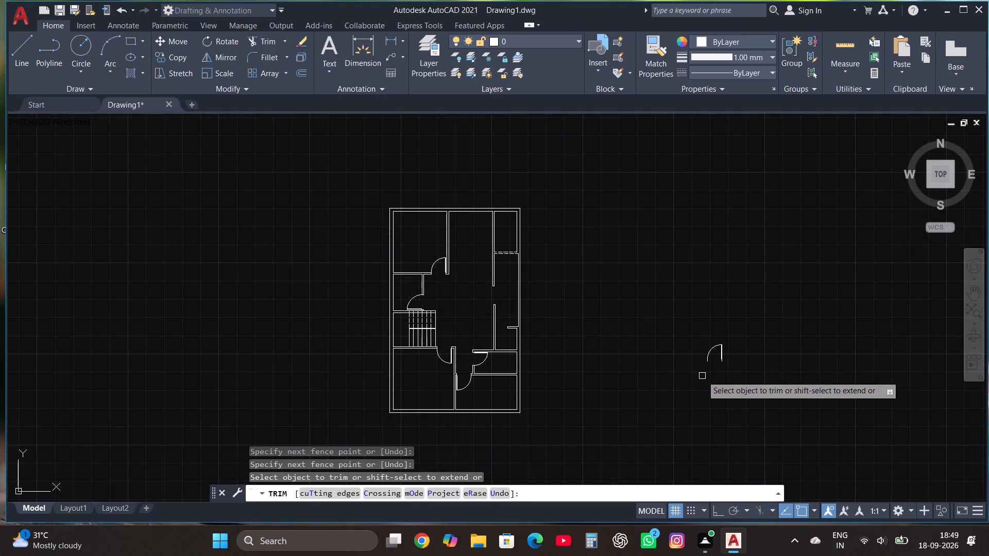
key("Escape")
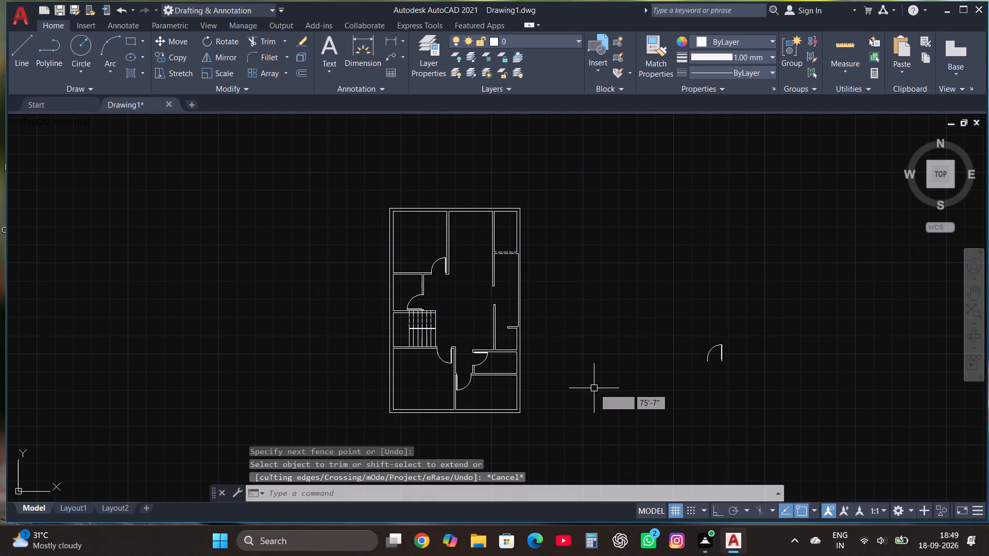
Draw a bed-outline rectangle in the top-left room, just inside its upper-right corner.
scroll(420, 206, "up", 3)
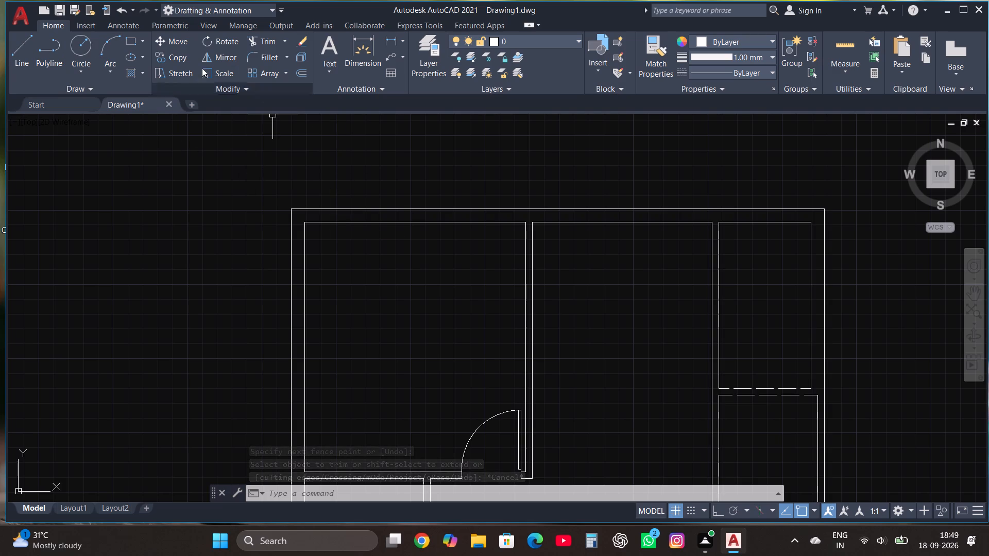
left_click(129, 42)
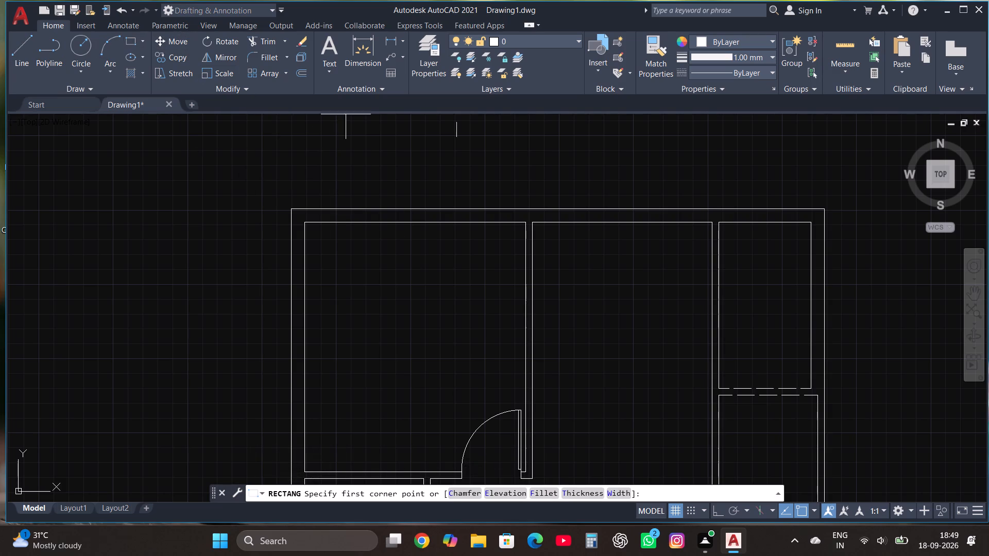
left_click(516, 236)
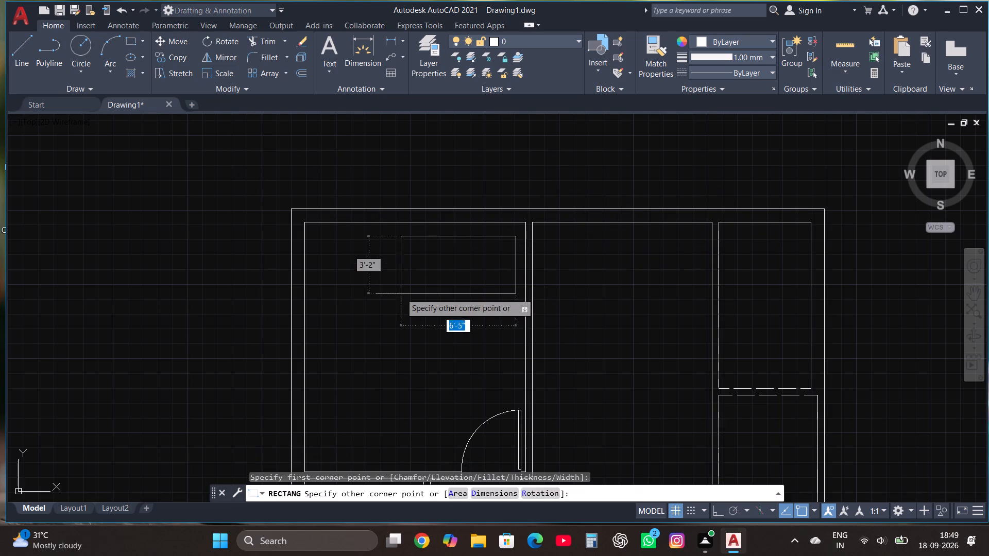
left_click(392, 342)
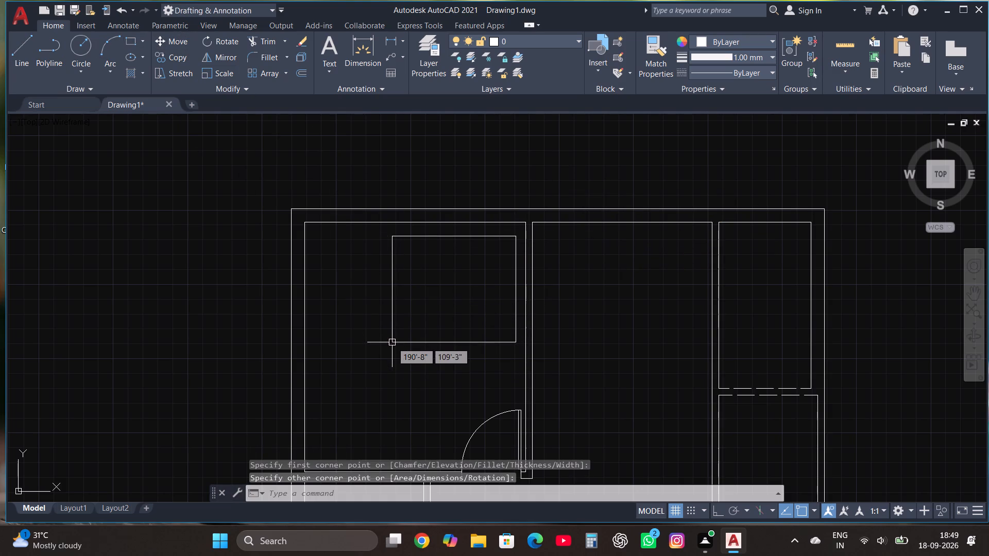
Draw a small upright pillow rectangle inside the bed's upper-right corner and copy it straight down about 2'-8".
left_click(131, 42)
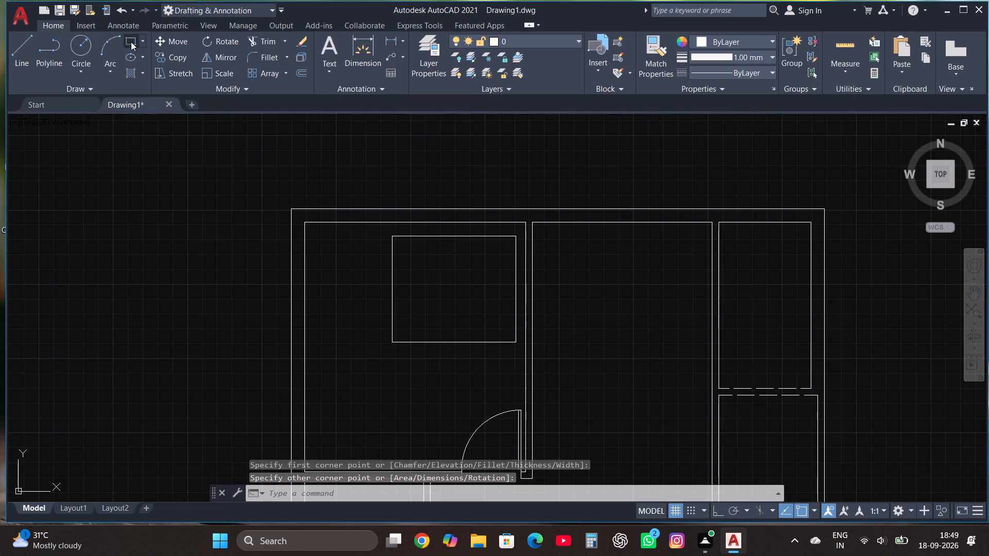
left_click(492, 247)
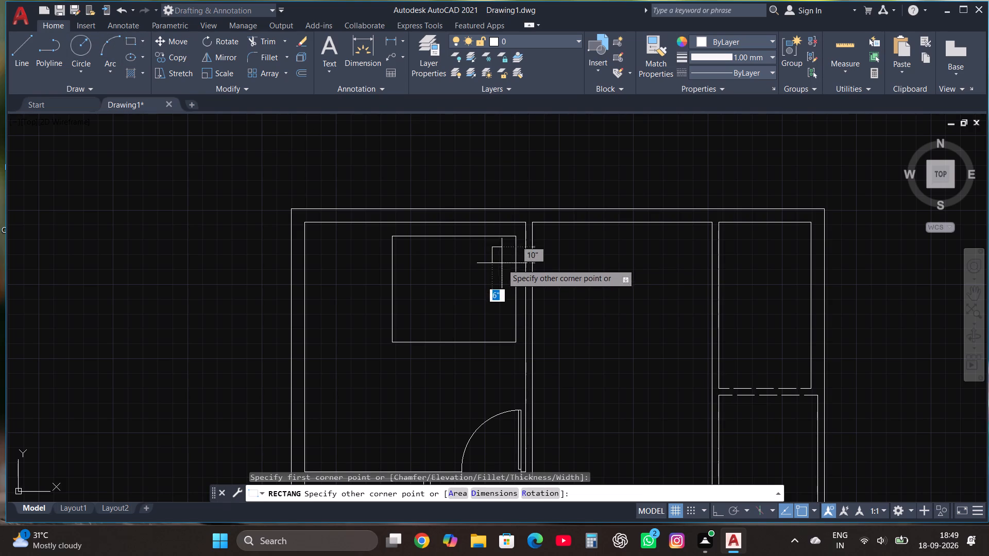
left_click(510, 281)
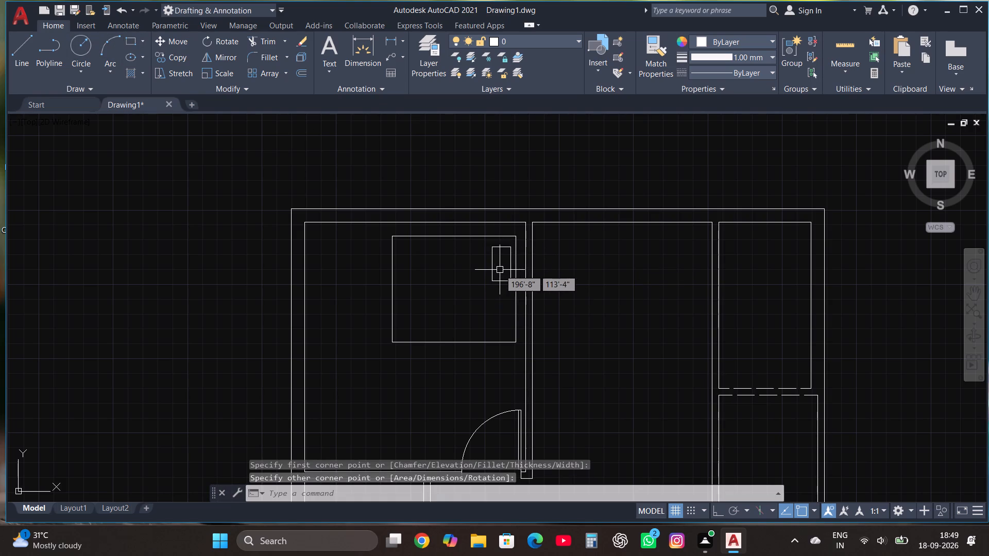
left_click(494, 263)
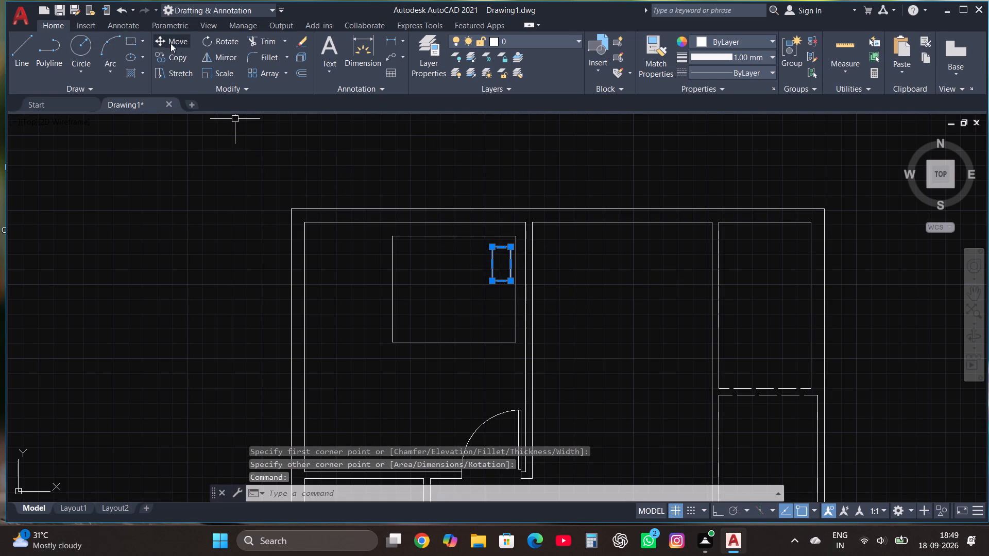
left_click(183, 58)
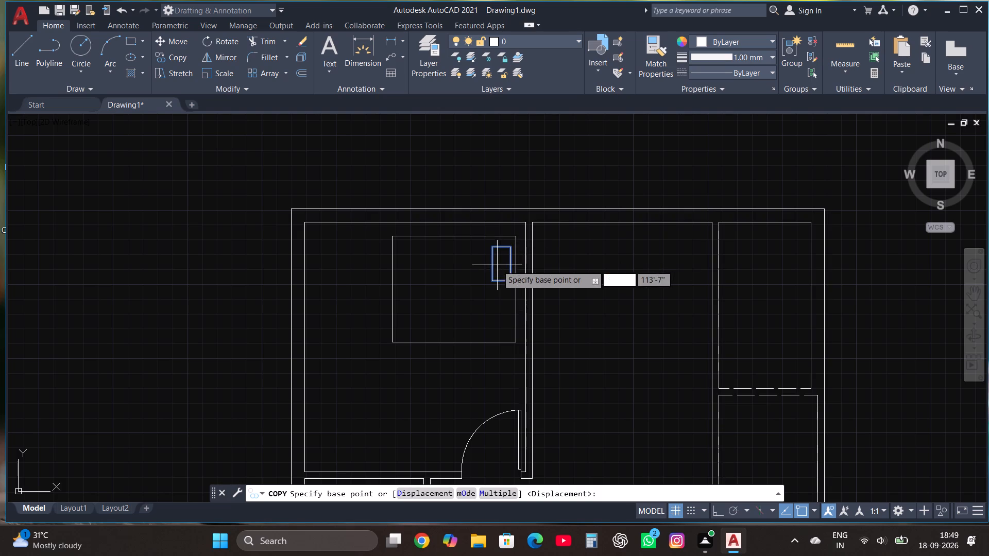
left_click(497, 265)
key("F8")
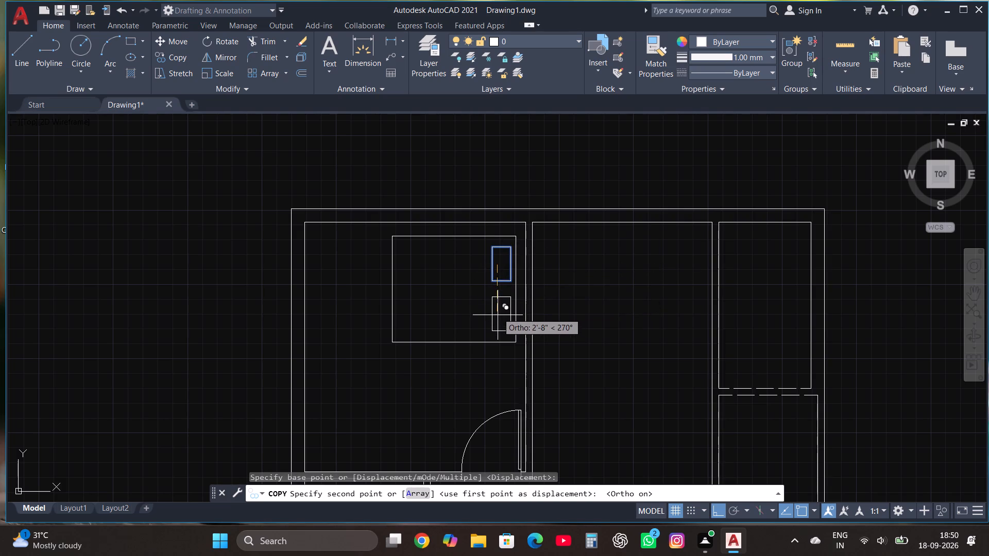
left_click(498, 312)
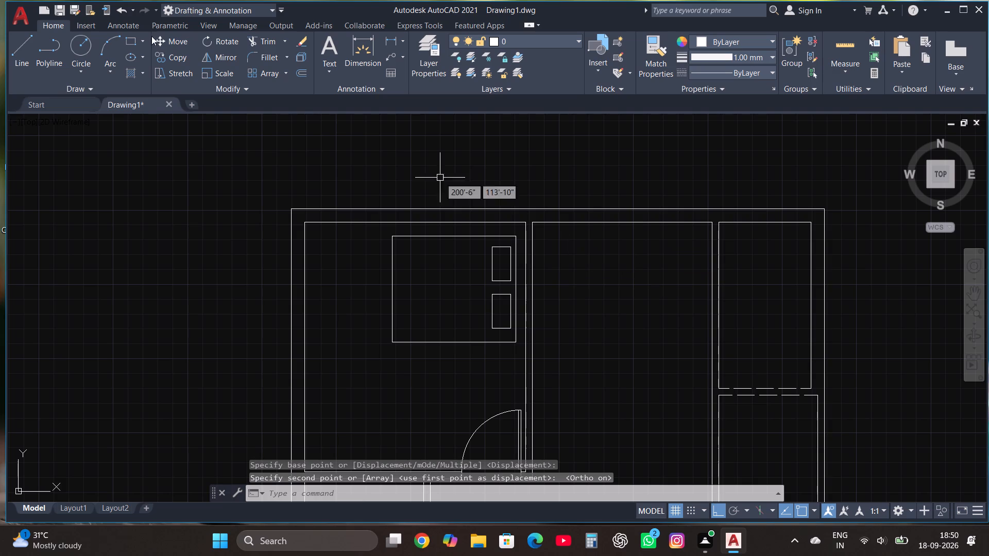
Draw the blanket edge line down from the bed's top edge, ending in a folded triangular corner at the bottom edge.
left_click(25, 47)
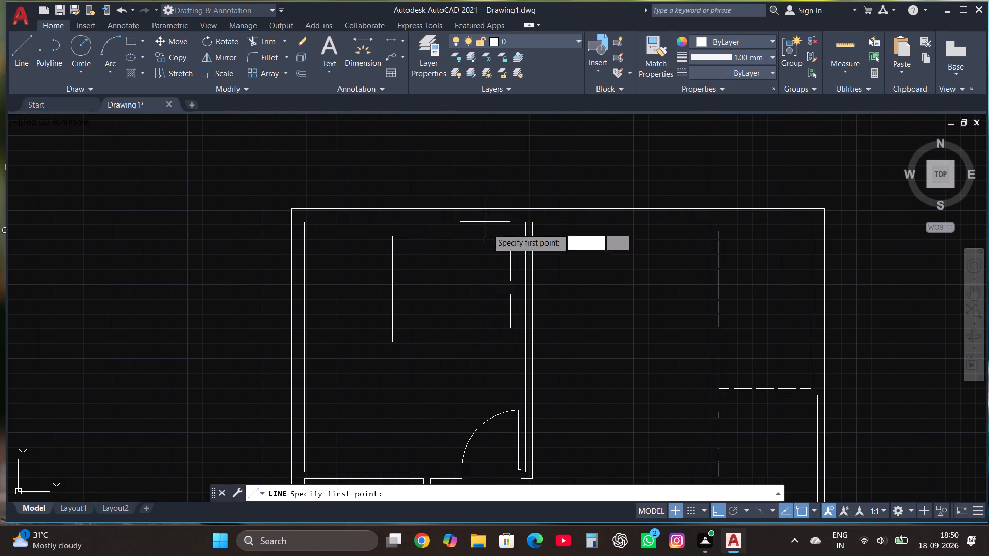
left_click(473, 237)
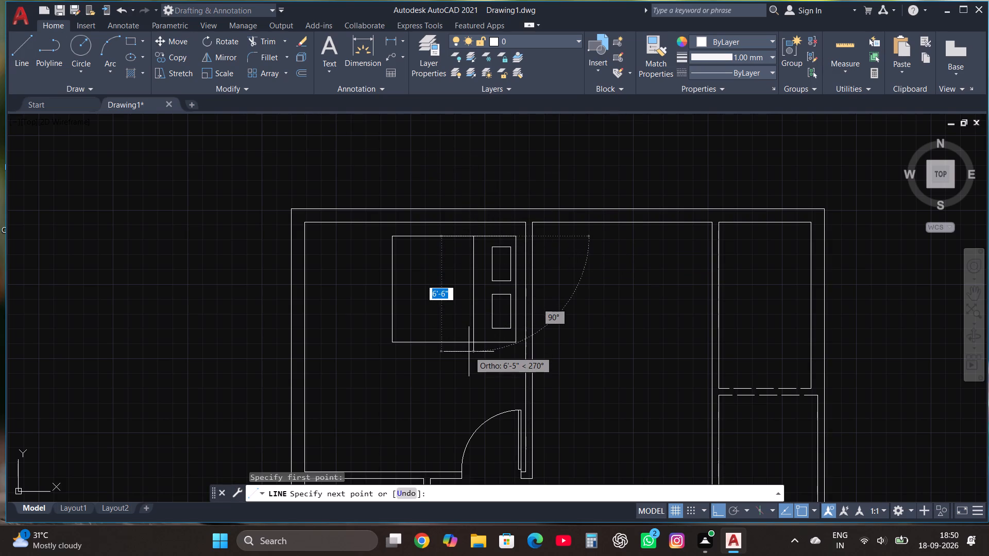
left_click(481, 310)
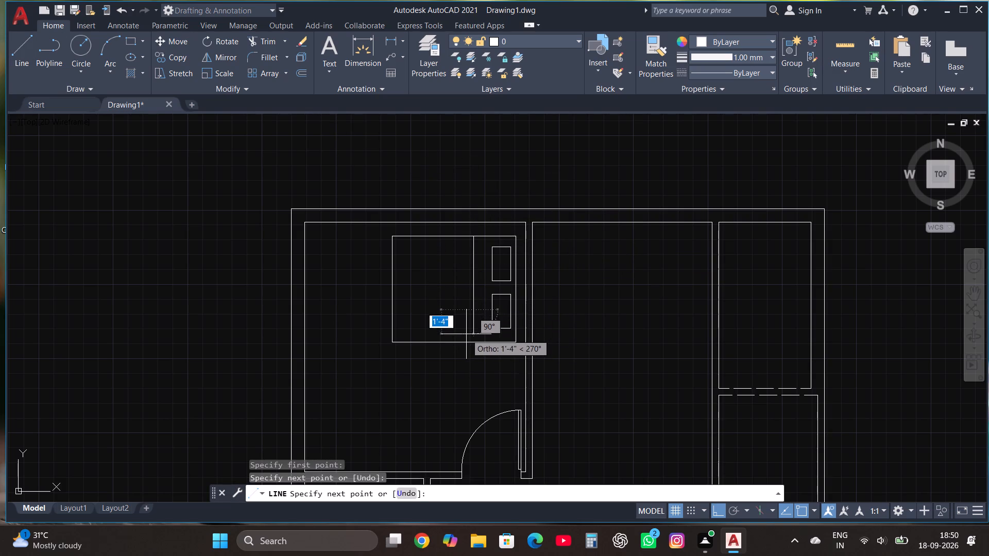
key("F8")
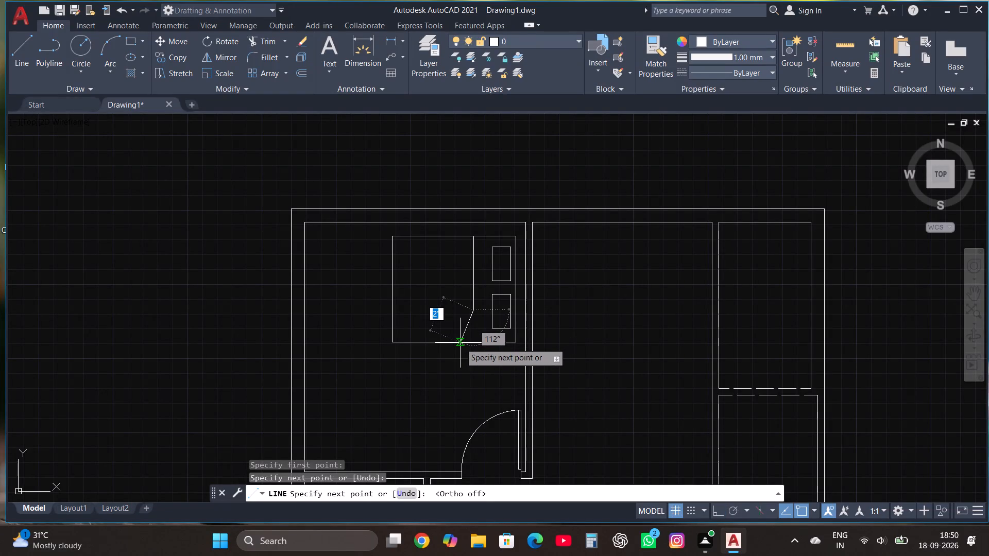
left_click(460, 343)
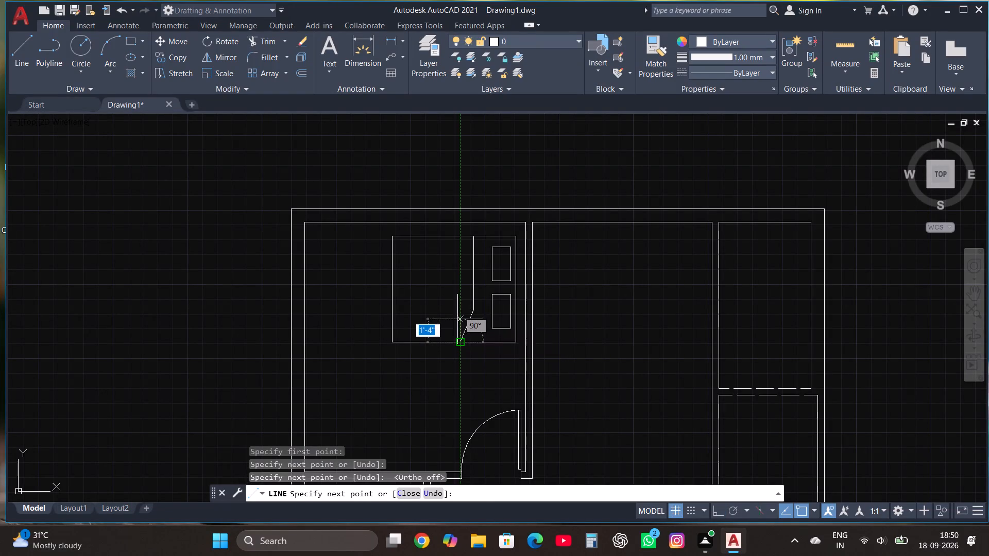
left_click(456, 321)
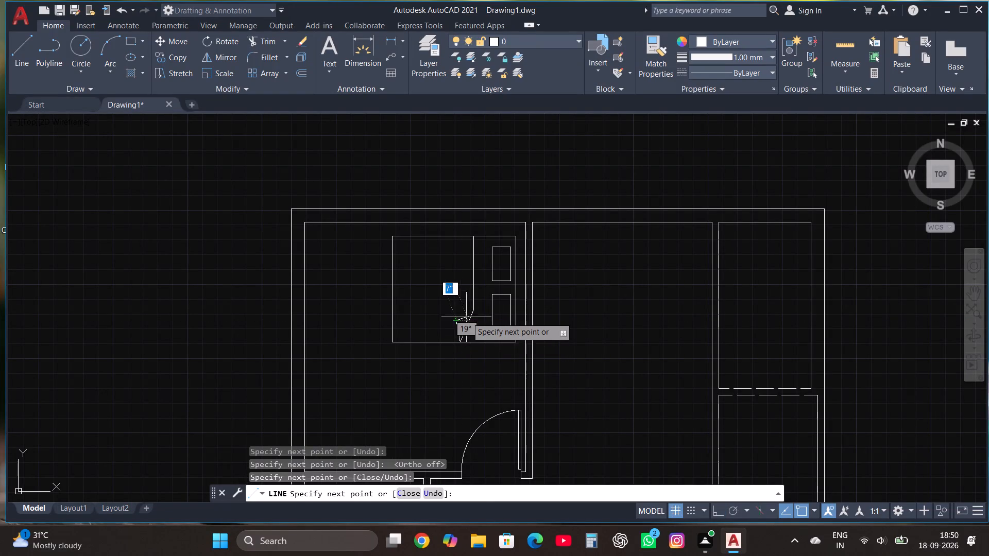
left_click(474, 312)
key("Escape")
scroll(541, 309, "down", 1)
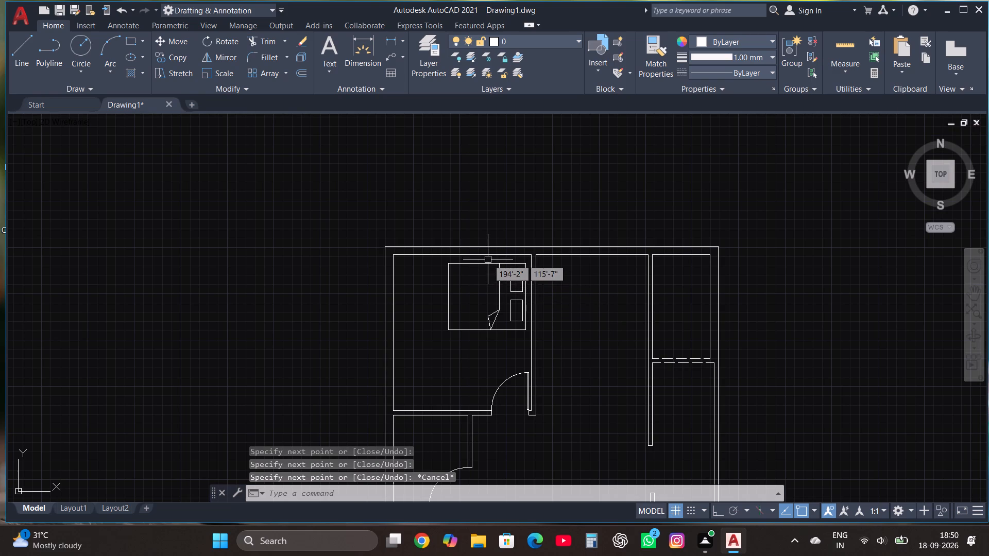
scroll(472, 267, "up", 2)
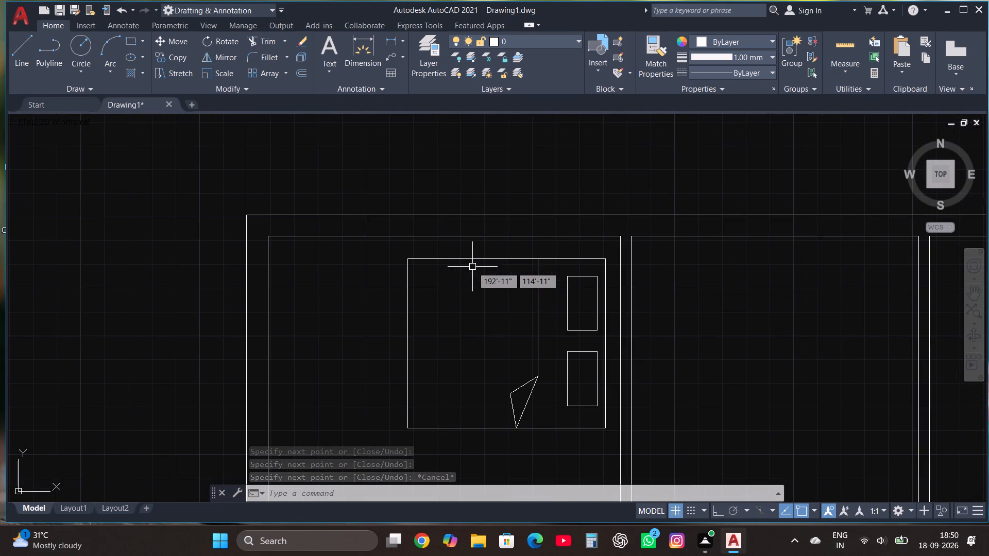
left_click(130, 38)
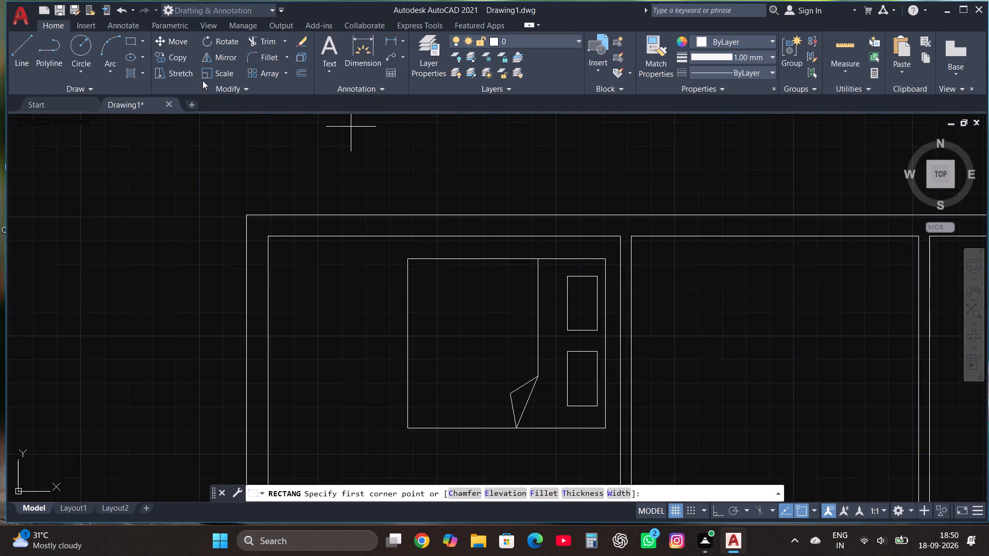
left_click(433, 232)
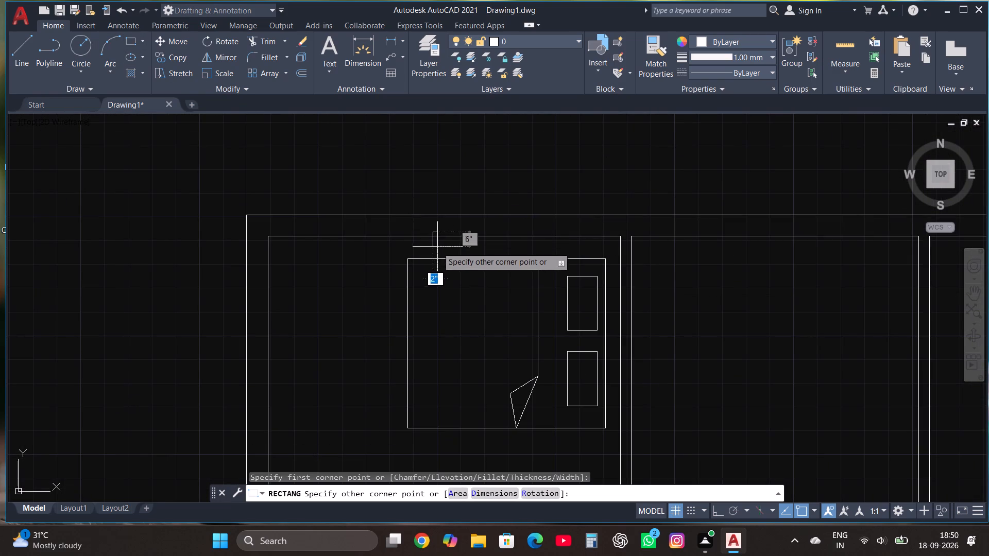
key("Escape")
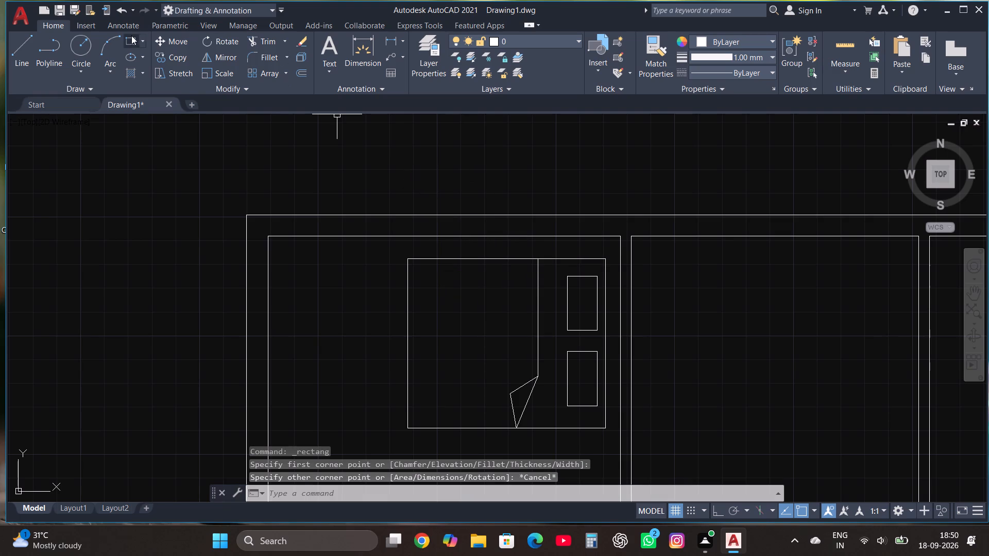
Draw a thin horizontal rectangle against the top-left room's upper wall, in the gap above the bed.
left_click(131, 35)
left_click(447, 235)
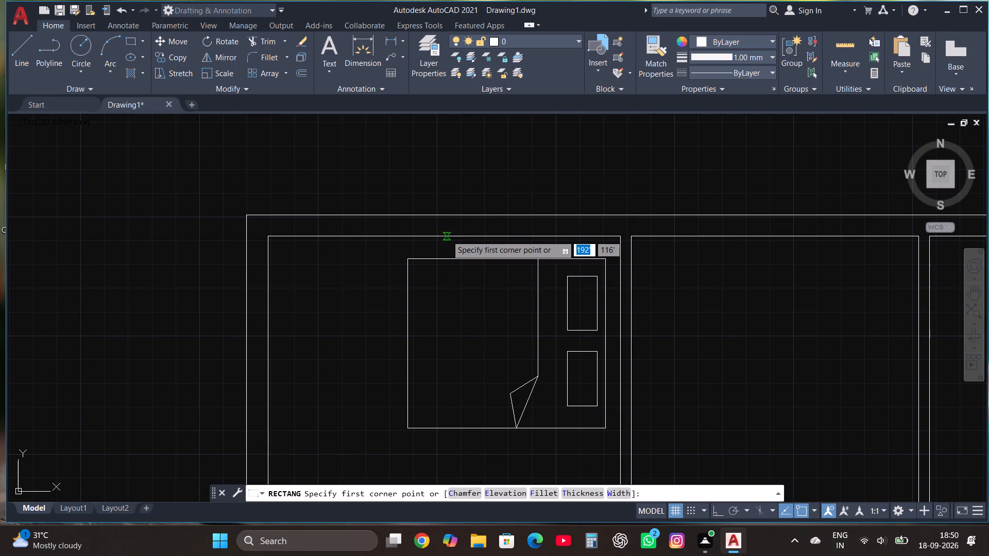
left_click(525, 253)
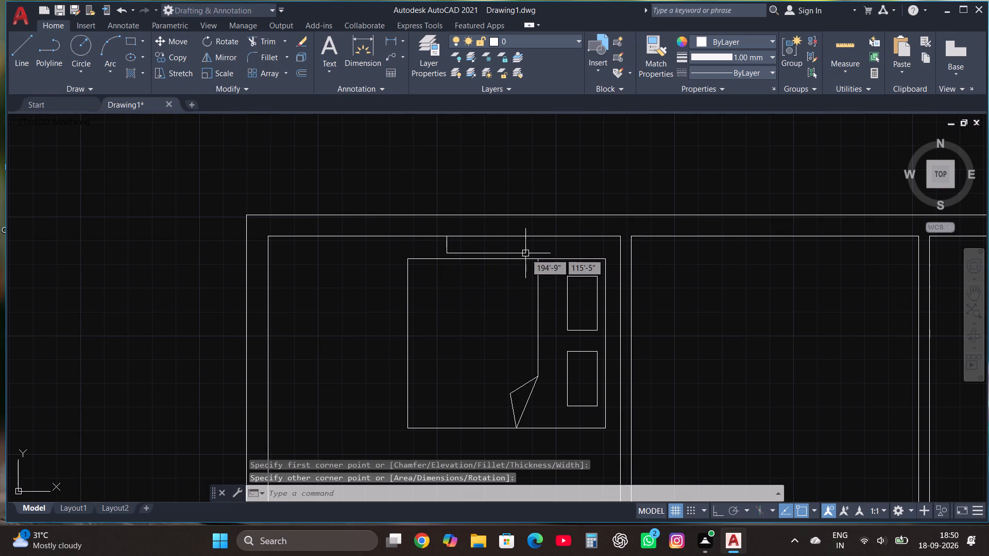
key("Escape")
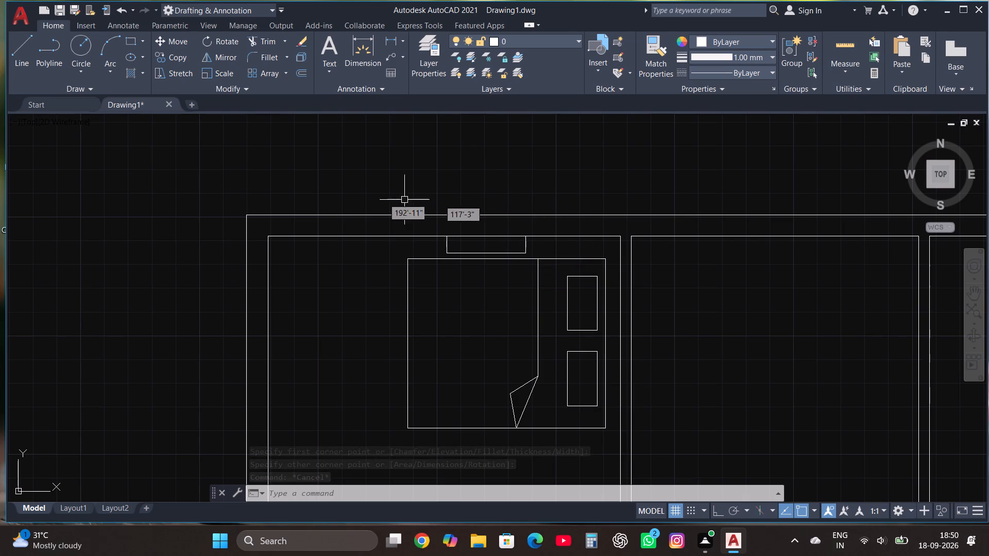
Draw a wardrobe rectangle about 8'-4" by 2'-2" in the top-left room's lower-left corner, against the left and bottom walls.
scroll(254, 196, "down", 3)
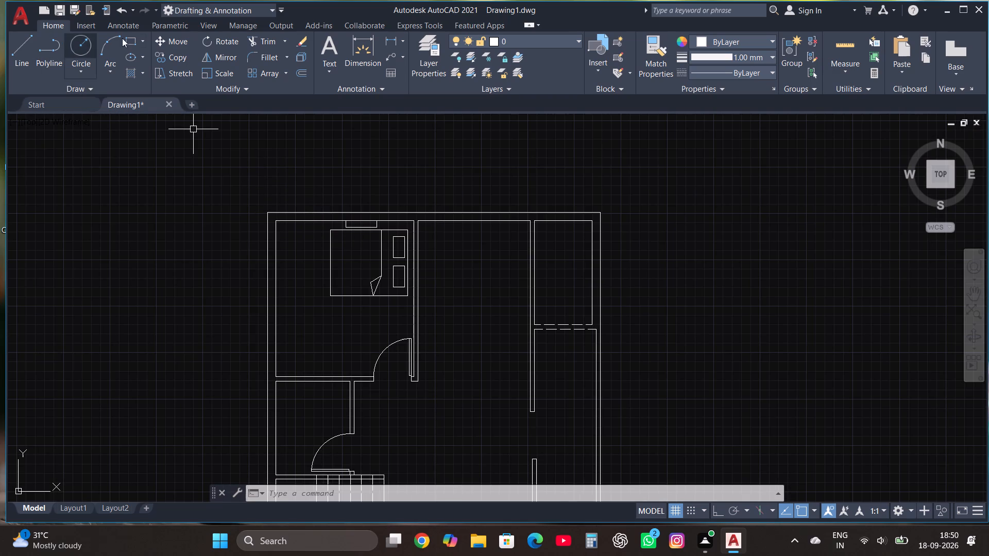
left_click(128, 43)
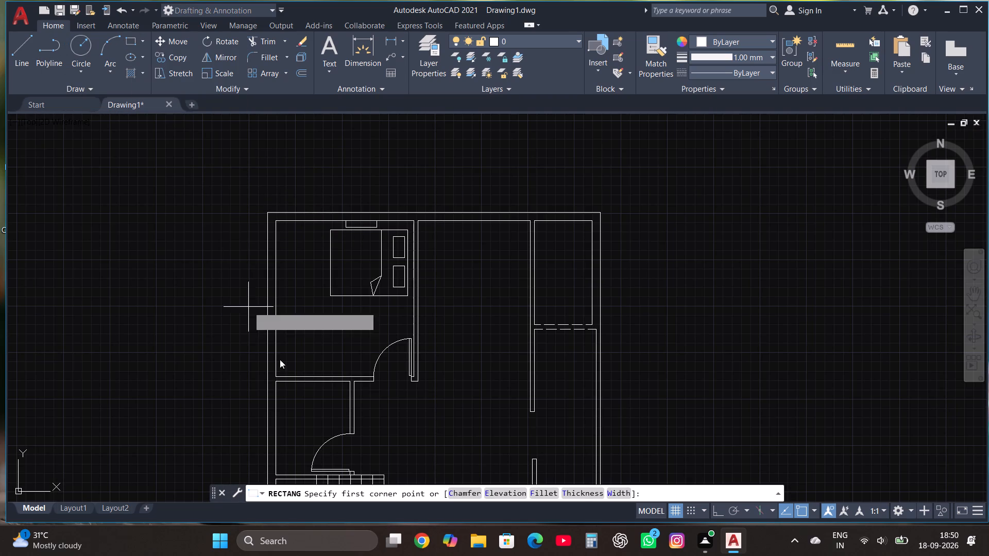
scroll(282, 355, "up", 2)
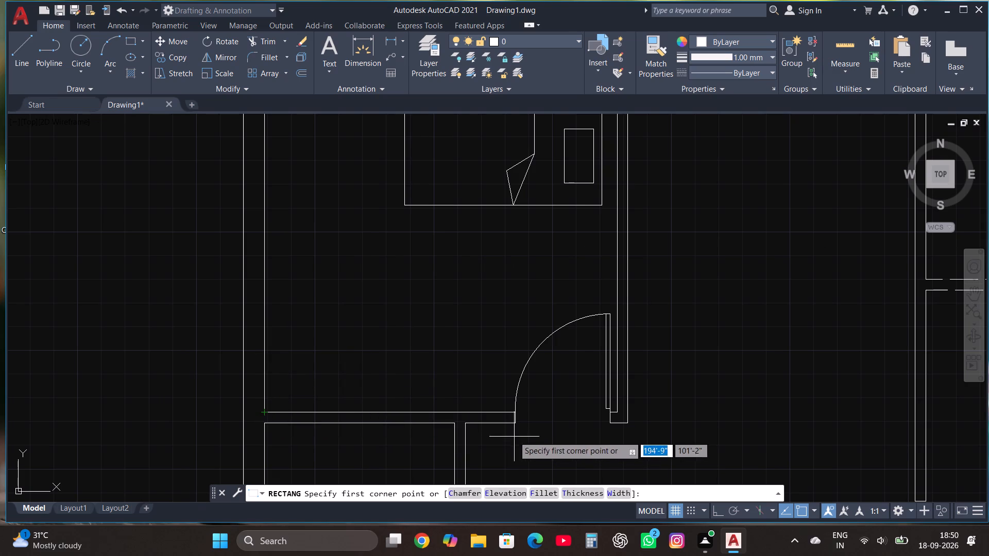
left_click(503, 412)
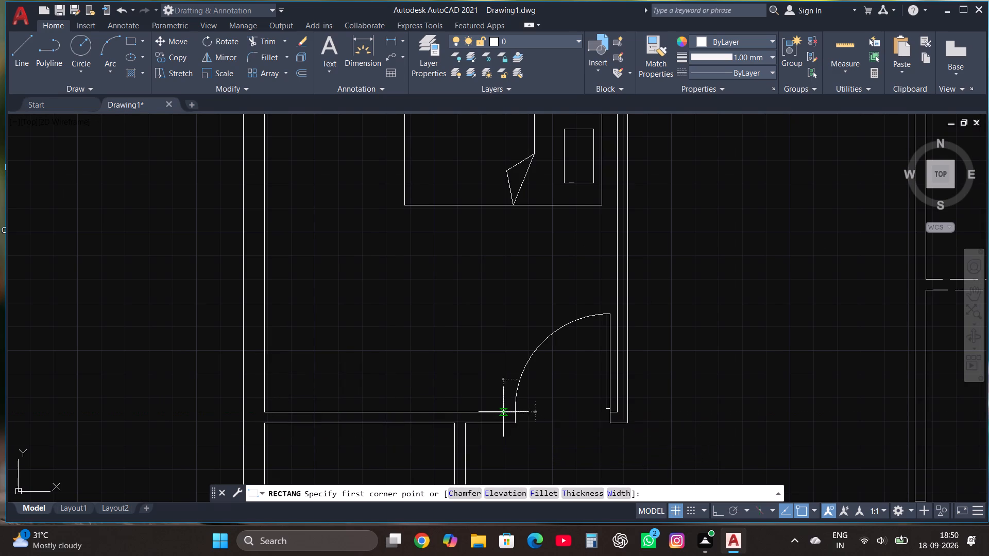
left_click(265, 351)
Draw an upright rectangle about 1'-8" wide in the top-middle room, just off its left wall beside the bed.
scroll(303, 343, "down", 2)
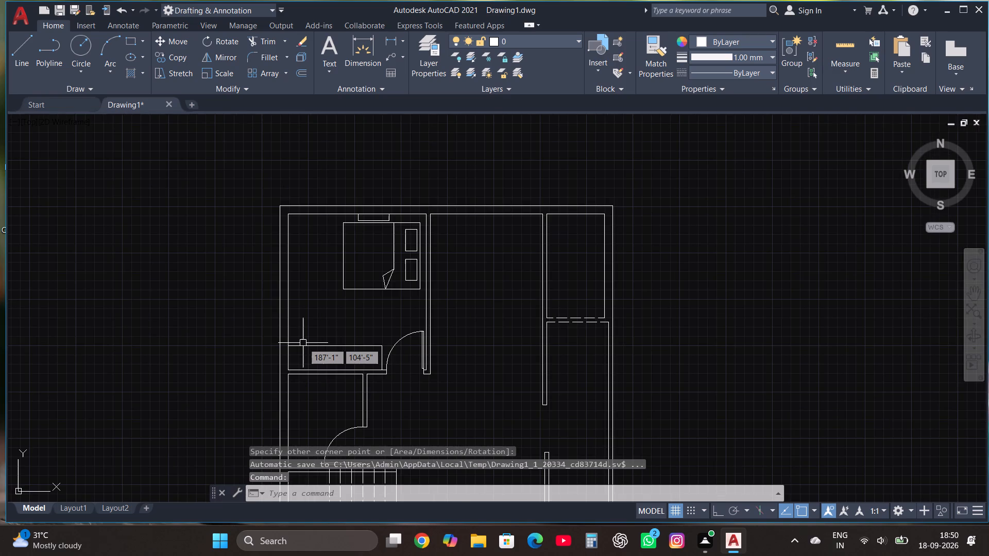
left_click(130, 41)
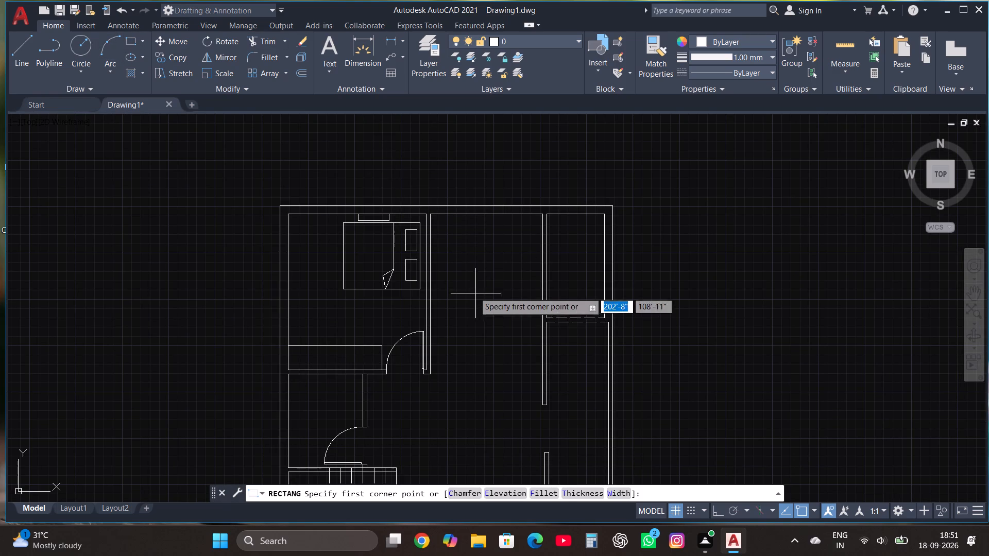
scroll(459, 280, "up", 2)
left_click(396, 229)
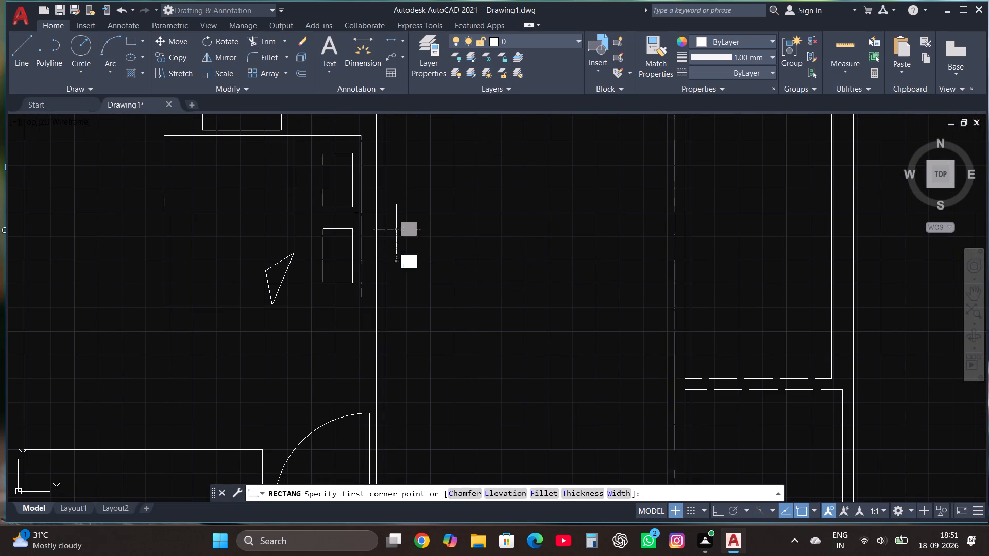
scroll(413, 279, "down", 1)
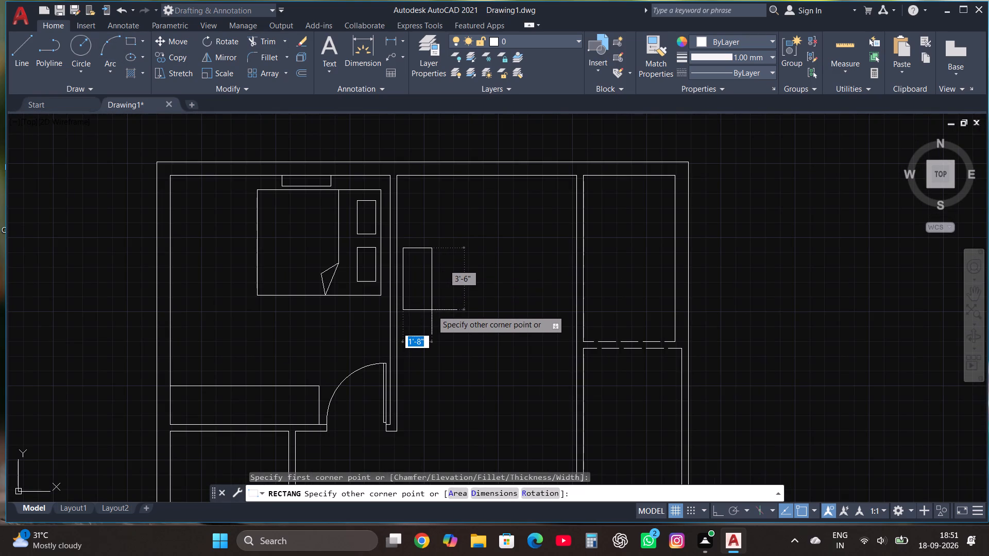
left_click(433, 316)
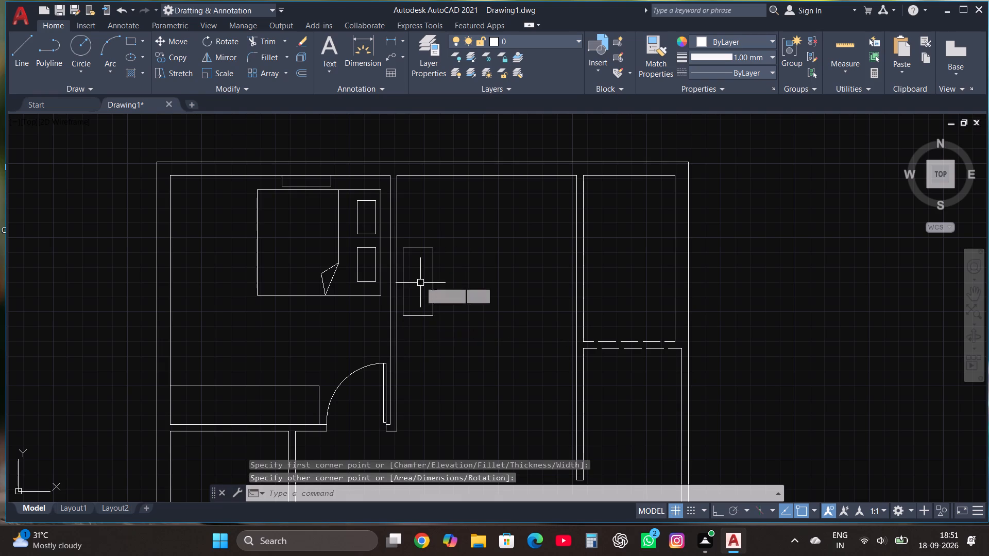
scroll(417, 238, "up", 2)
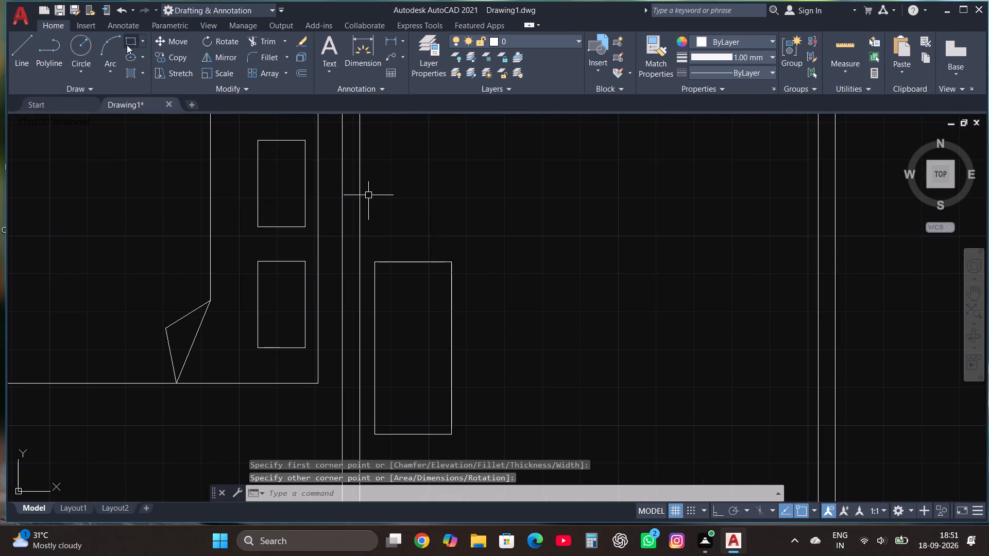
Draw an orthogonal three-sided line outline, about 4'-3" tall, around the upright rectangle's left side, from its top edge to its bottom edge.
left_click(15, 49)
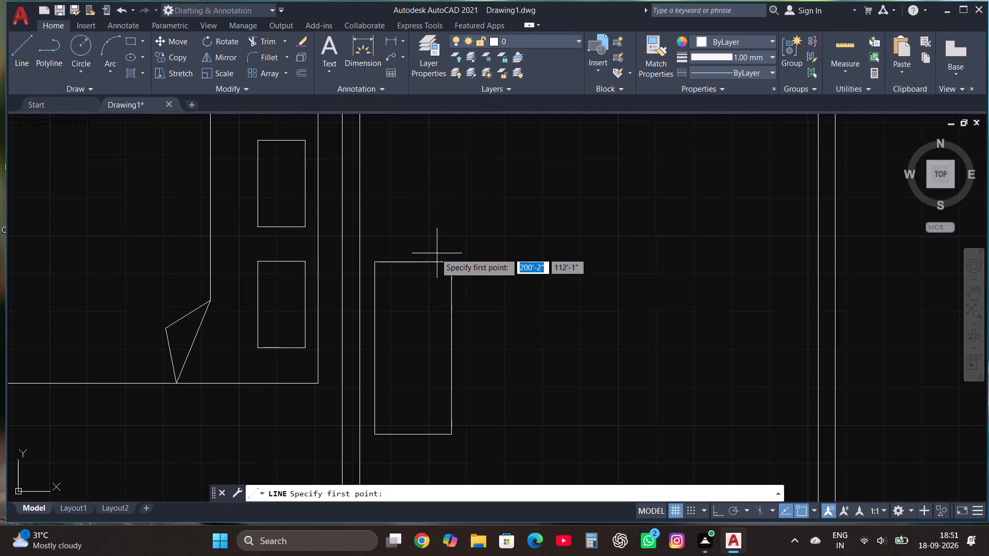
left_click(428, 260)
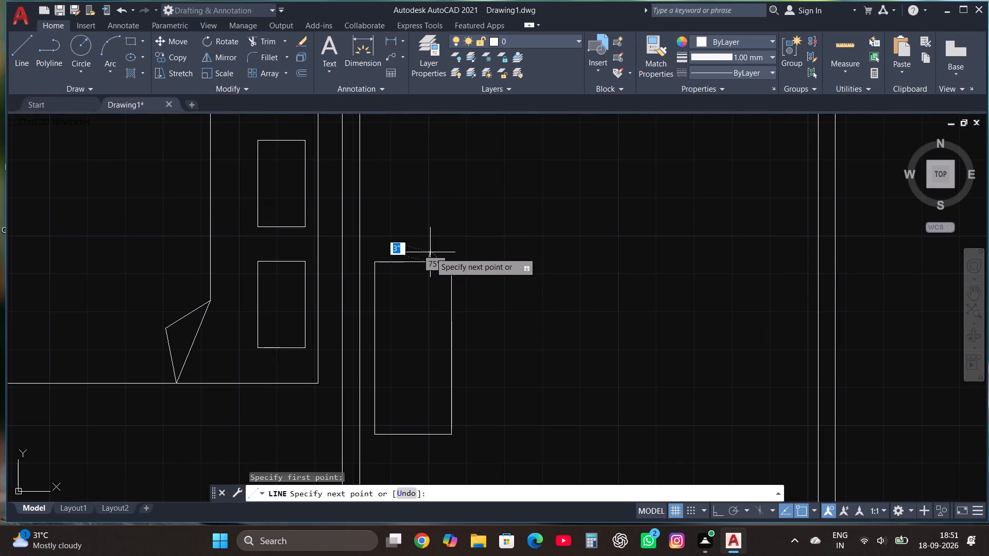
left_click(430, 252)
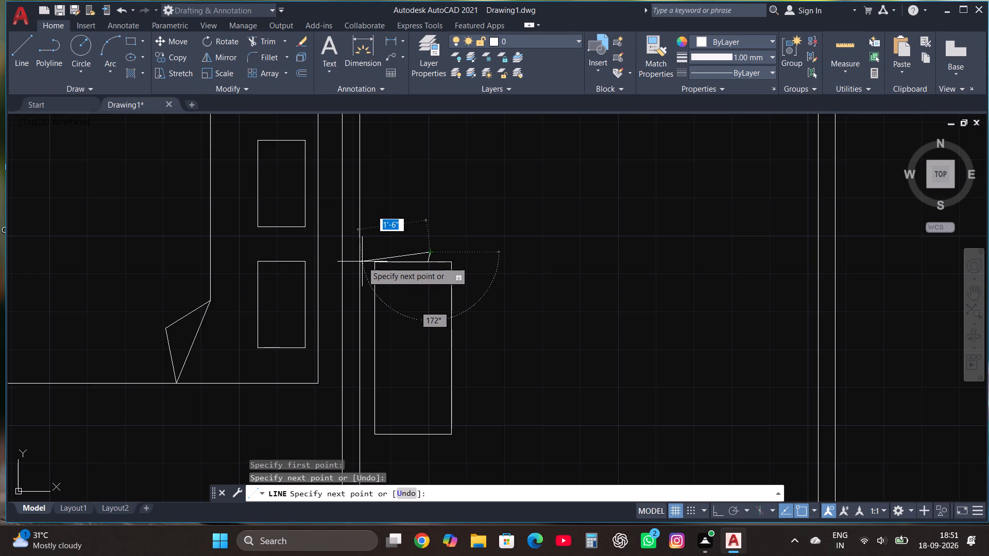
key("ctrl+z")
key("F8")
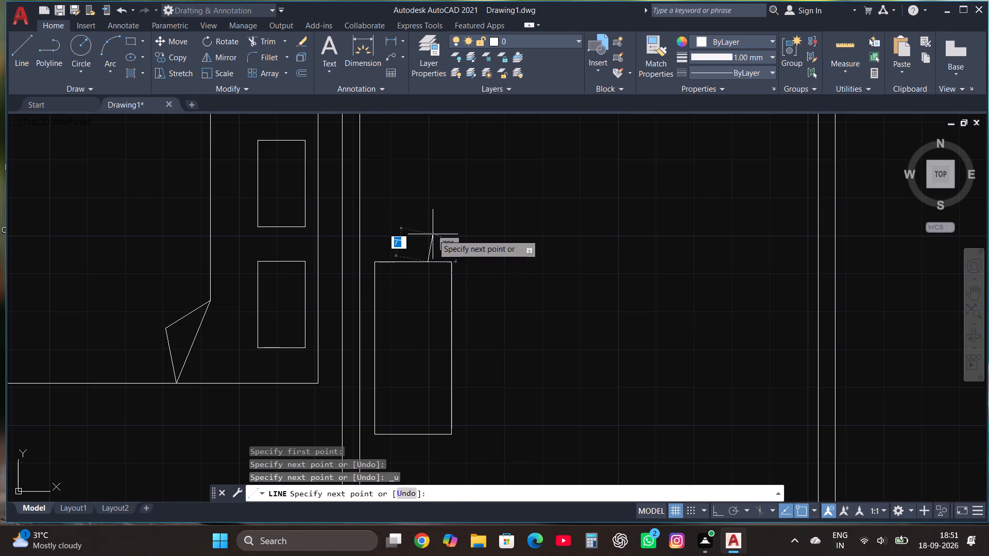
left_click(427, 253)
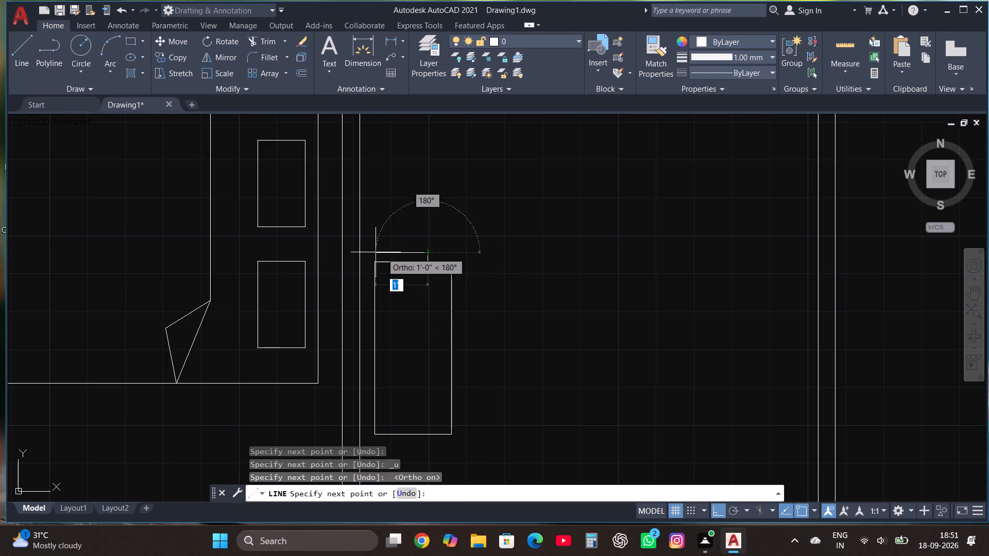
left_click(365, 253)
scroll(365, 299, "down", 1)
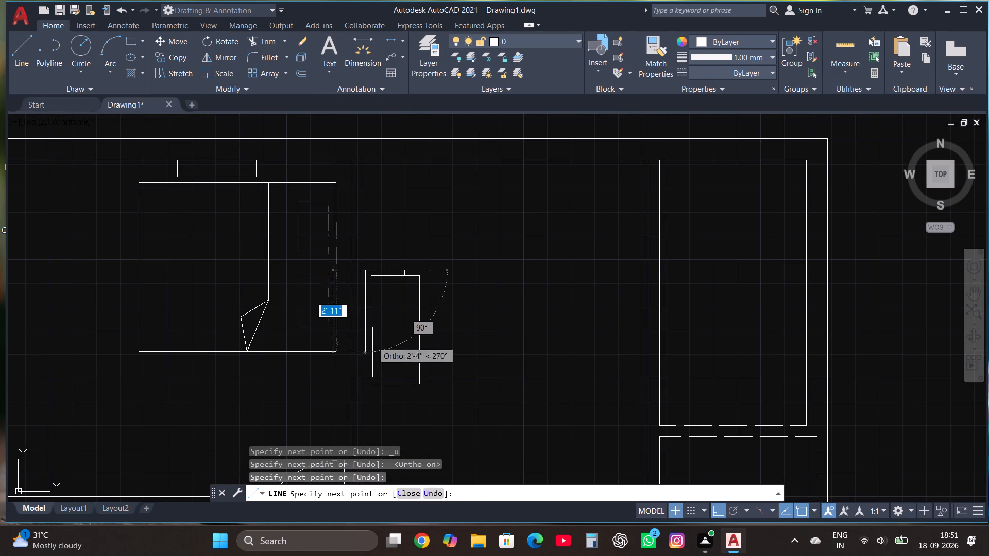
scroll(365, 393, "up", 2)
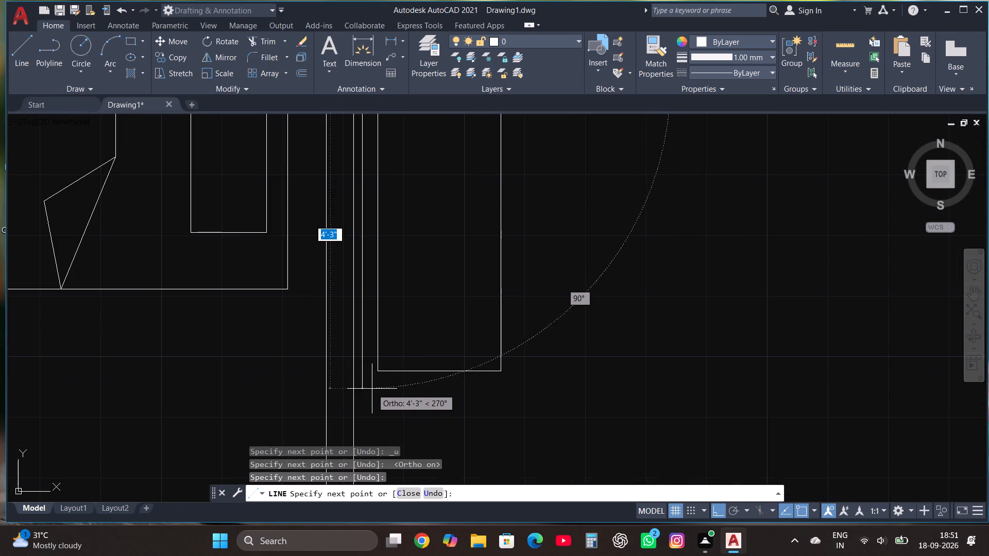
left_click(372, 389)
scroll(449, 384, "down", 1)
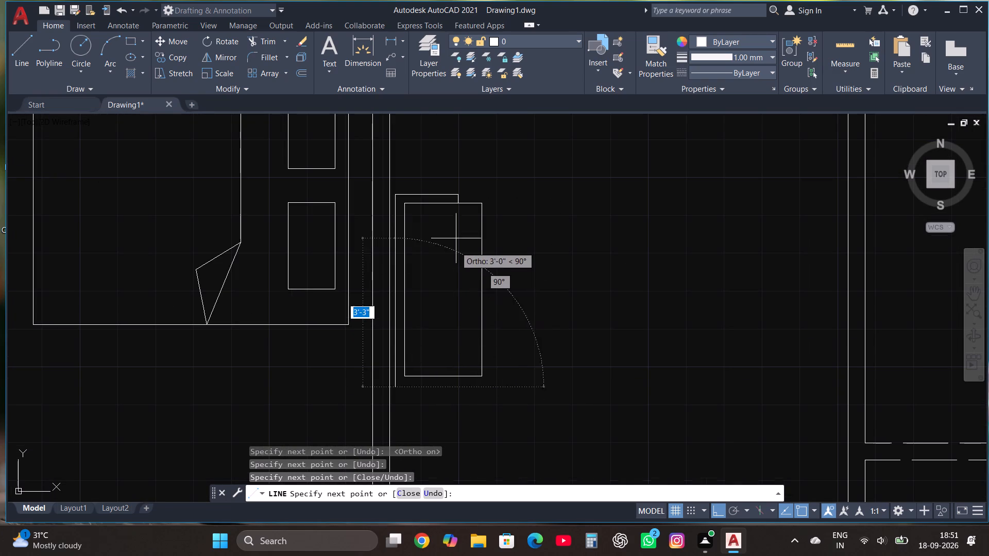
left_click(458, 390)
scroll(456, 383, "up", 3)
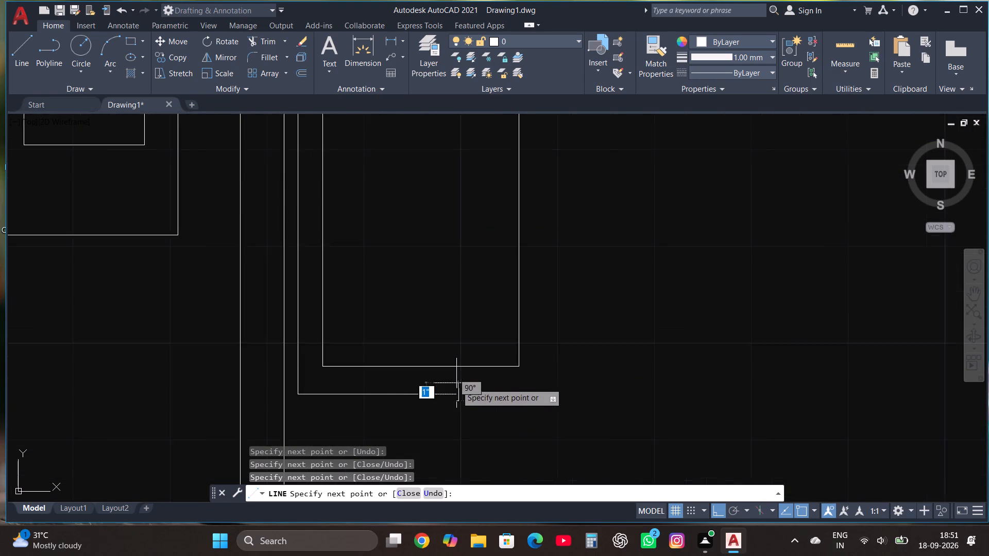
left_click(446, 350)
key("Escape")
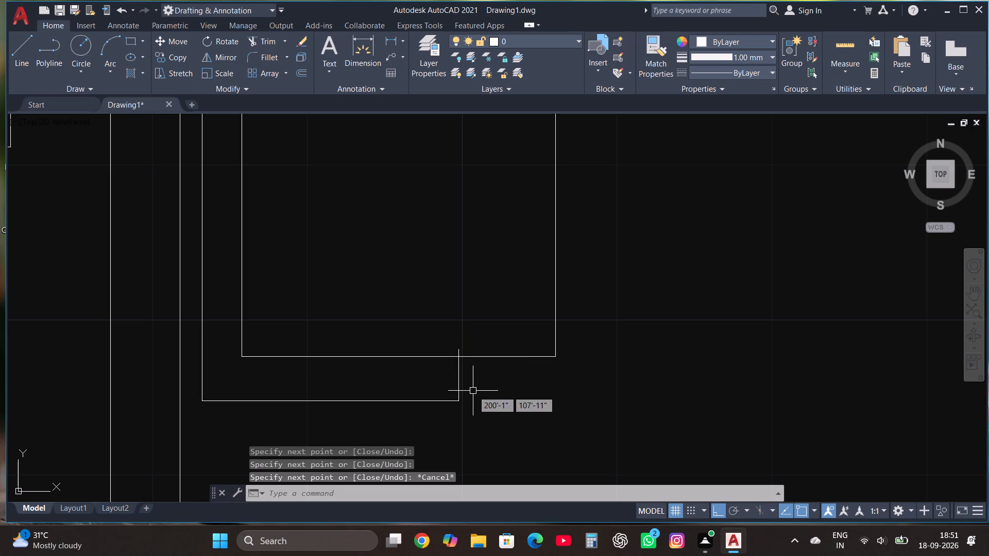
Trim the end of the outer outline that overshoots the upright rectangle's bottom edge.
scroll(474, 391, "down", 4)
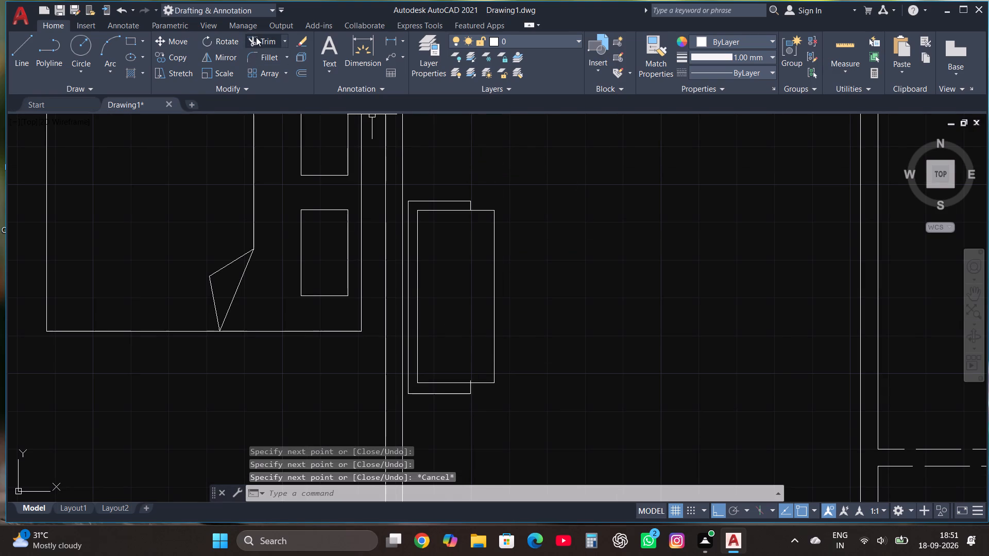
left_click(256, 37)
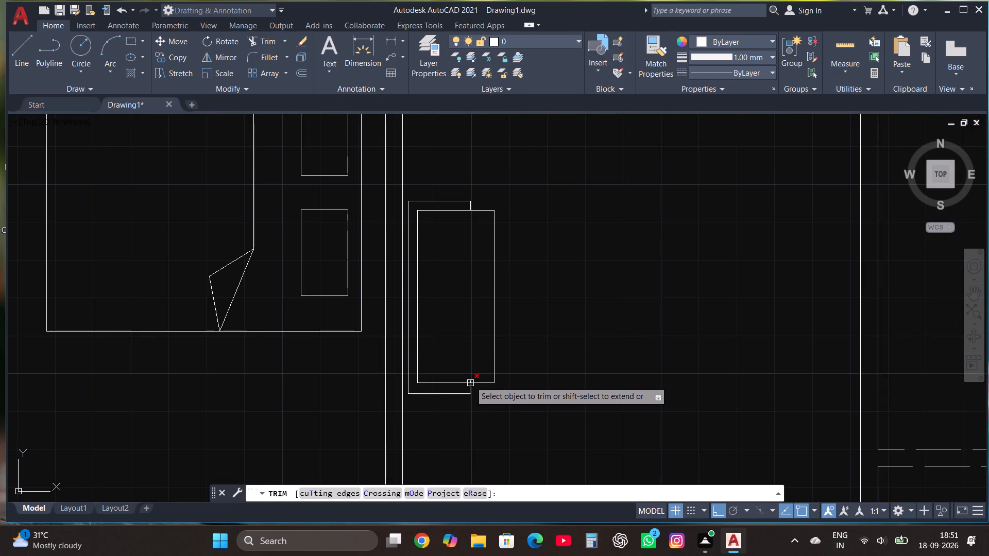
scroll(470, 380, "up", 5)
left_click(467, 391)
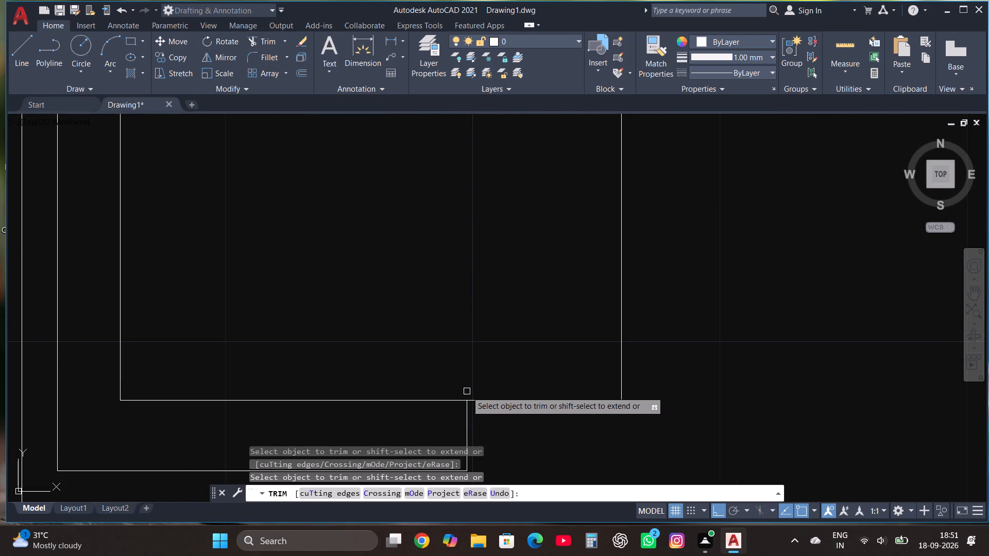
key("Escape")
Draw a vertical backrest line inside the upright rectangle near its left edge, trimmed off at the bottom edge.
scroll(467, 391, "down", 3)
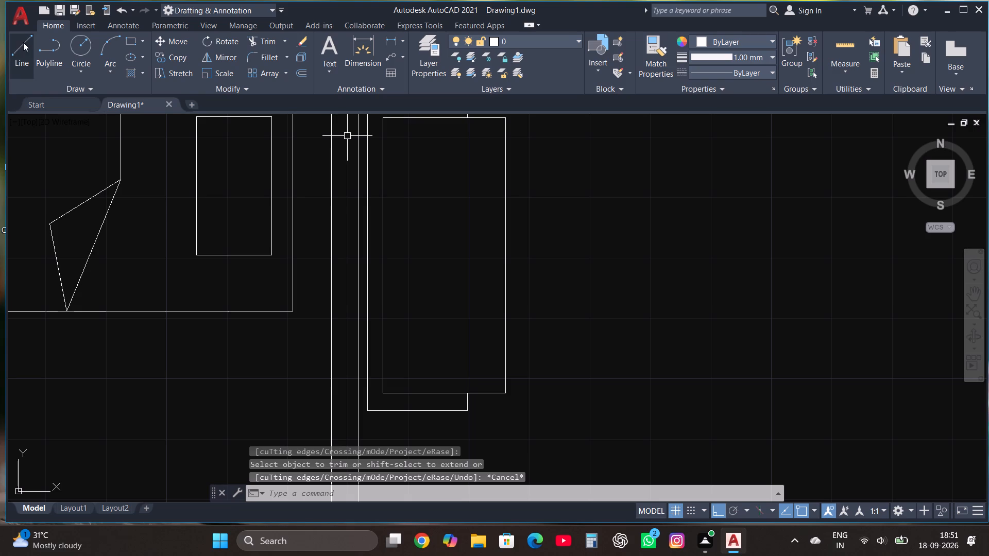
left_click(24, 42)
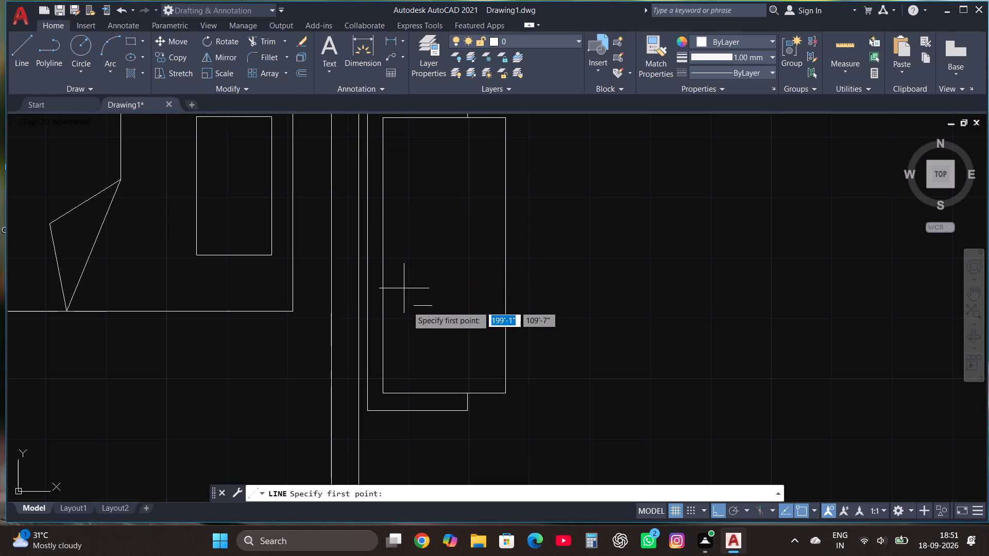
key("Escape")
left_click(32, 43)
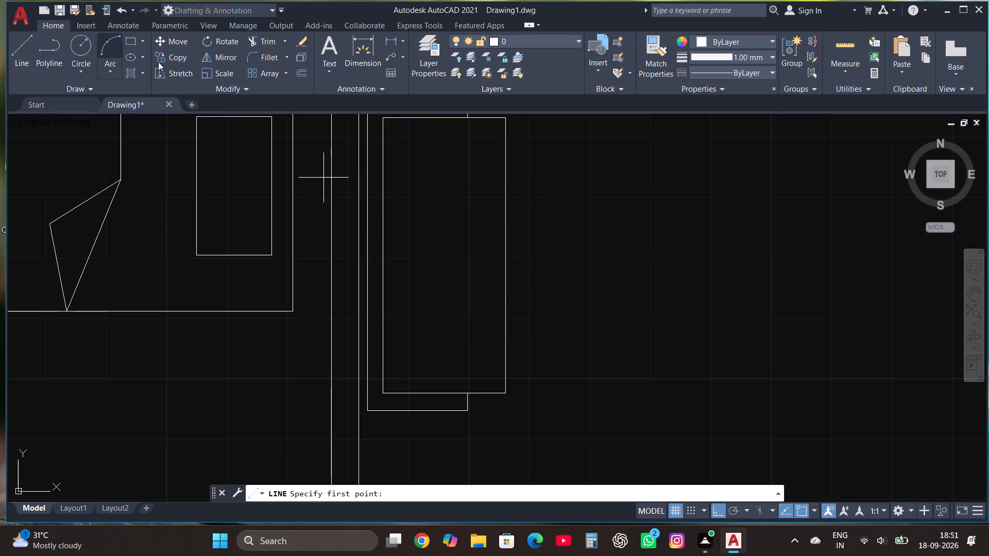
left_click(400, 117)
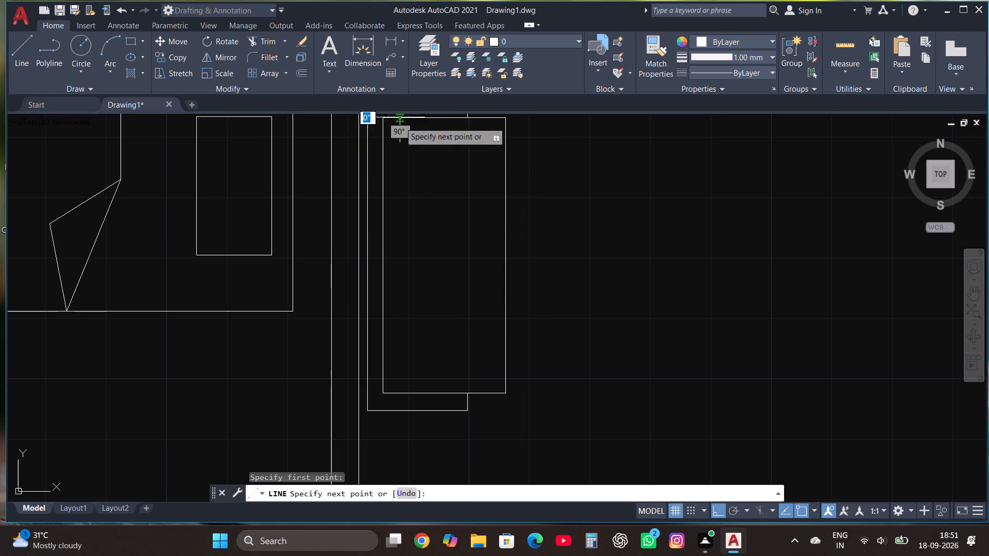
scroll(391, 368, "up", 2)
left_click(406, 452)
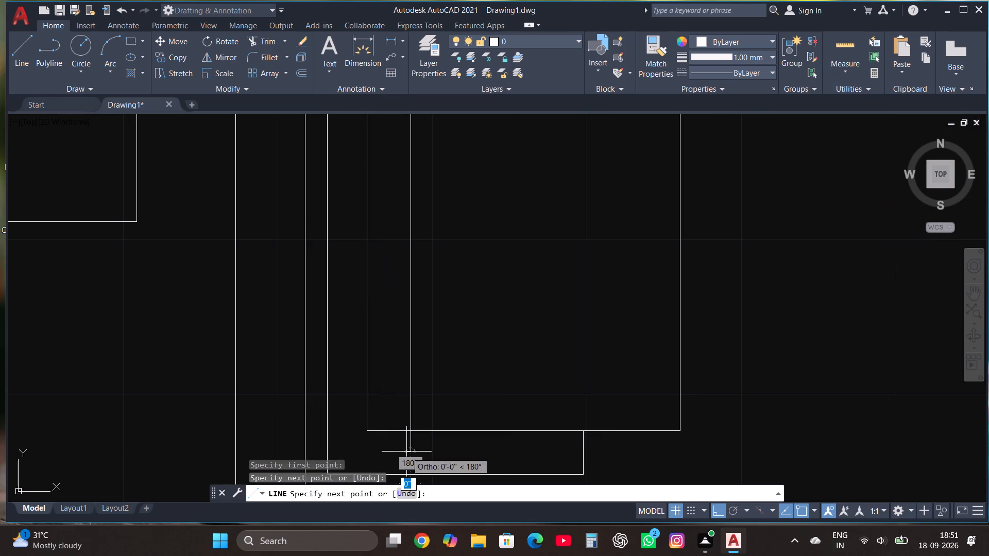
key("Escape")
left_click(266, 44)
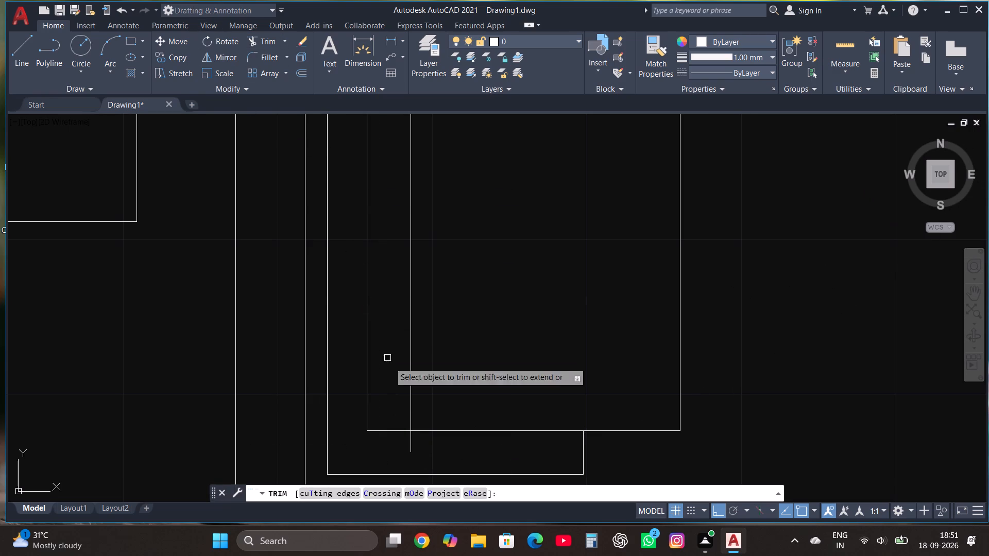
left_click(411, 444)
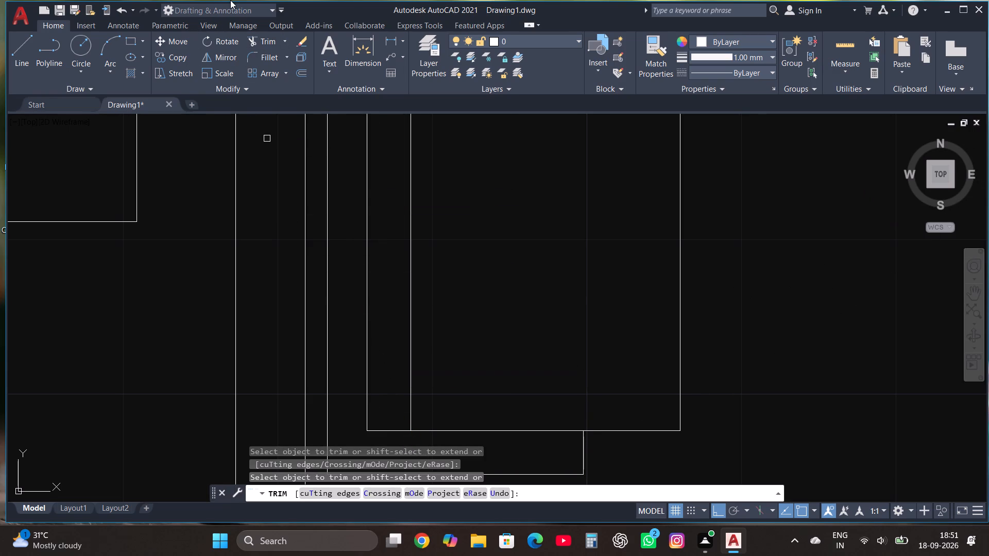
Draw two horizontal seat division lines from the backrest line, extending past the upright rectangle's right edge.
scroll(206, 105, "down", 2)
scroll(222, 248, "down", 2)
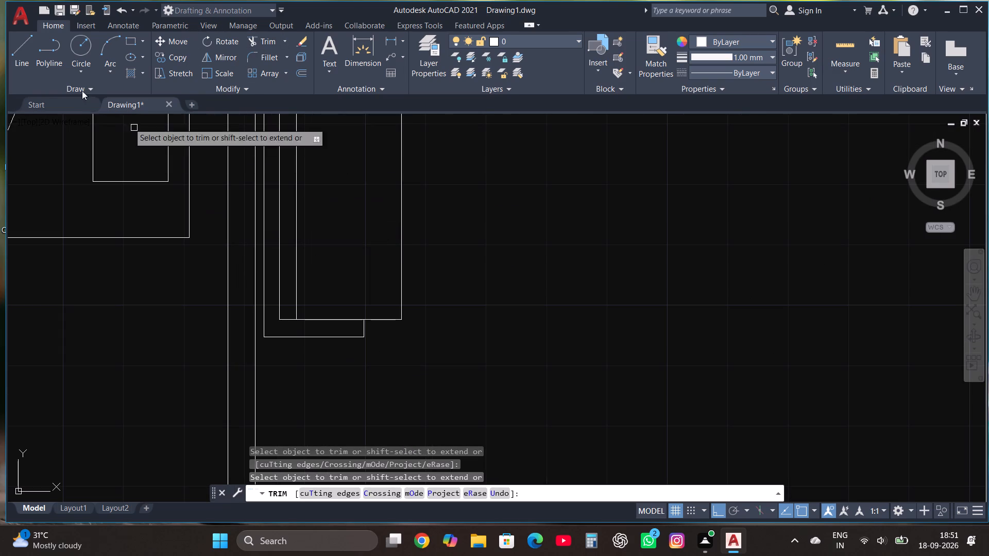
left_click(21, 46)
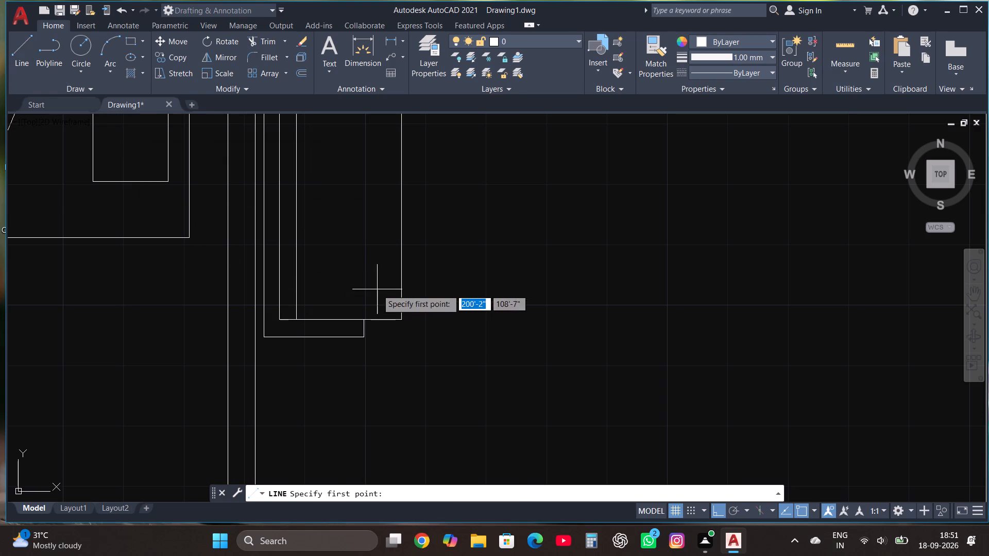
scroll(406, 300, "down", 2)
scroll(371, 247, "up", 2)
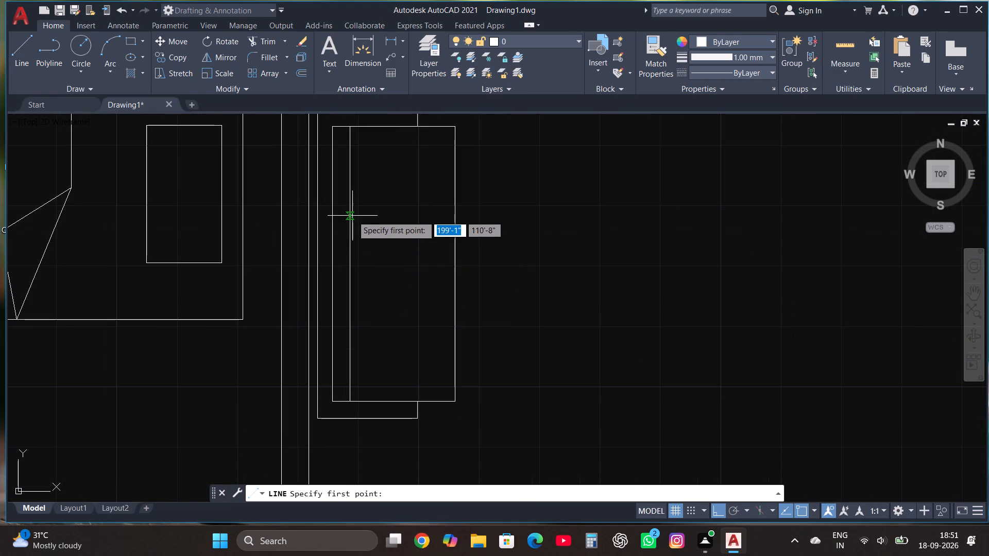
left_click(351, 211)
left_click(476, 210)
key("Escape")
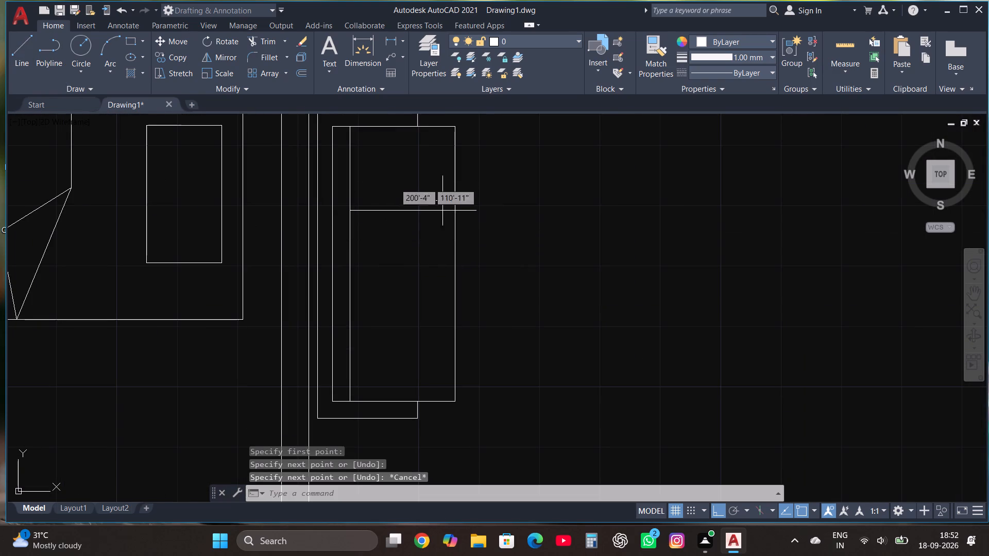
left_click(21, 50)
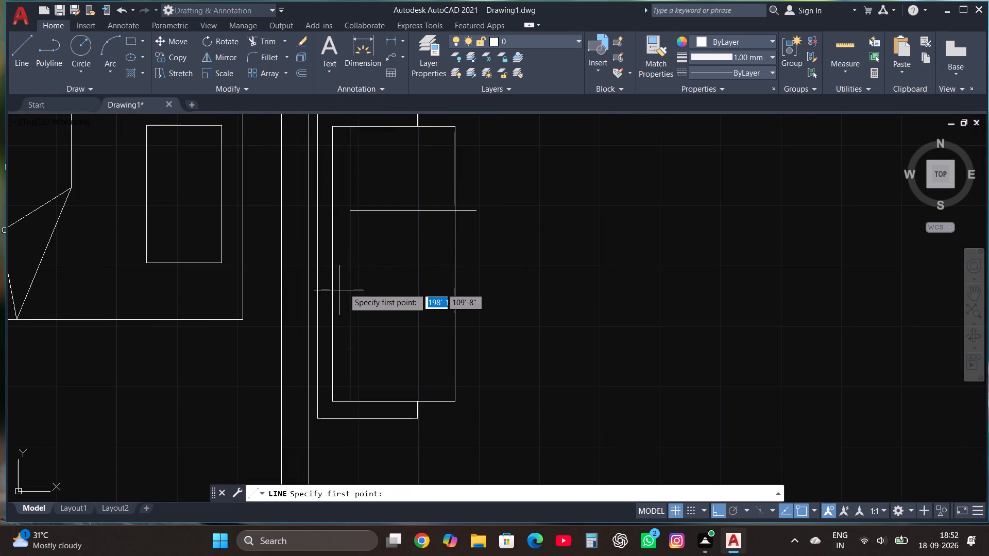
left_click(351, 288)
left_click(485, 286)
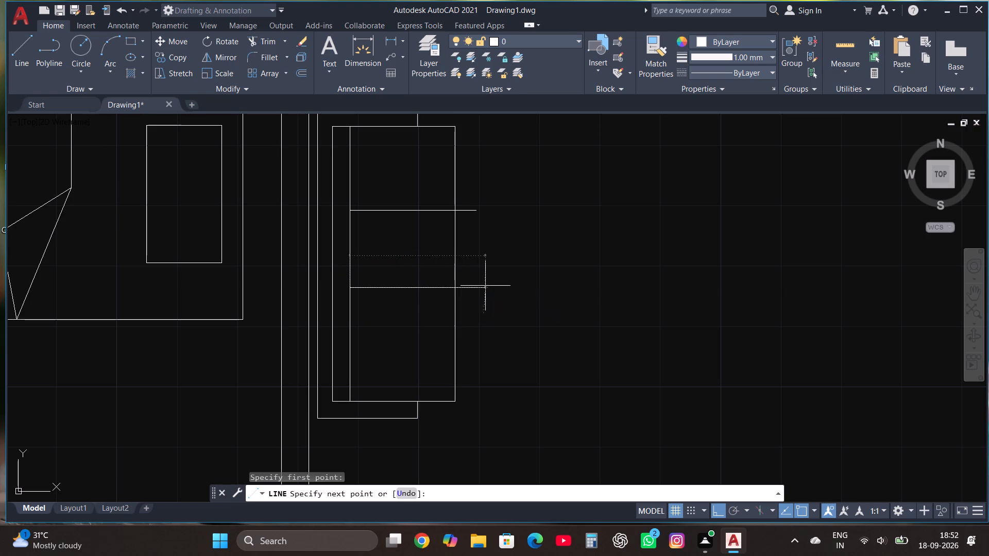
key("Escape")
Trim both seat division lines at the upright rectangle's right edge.
left_click(257, 41)
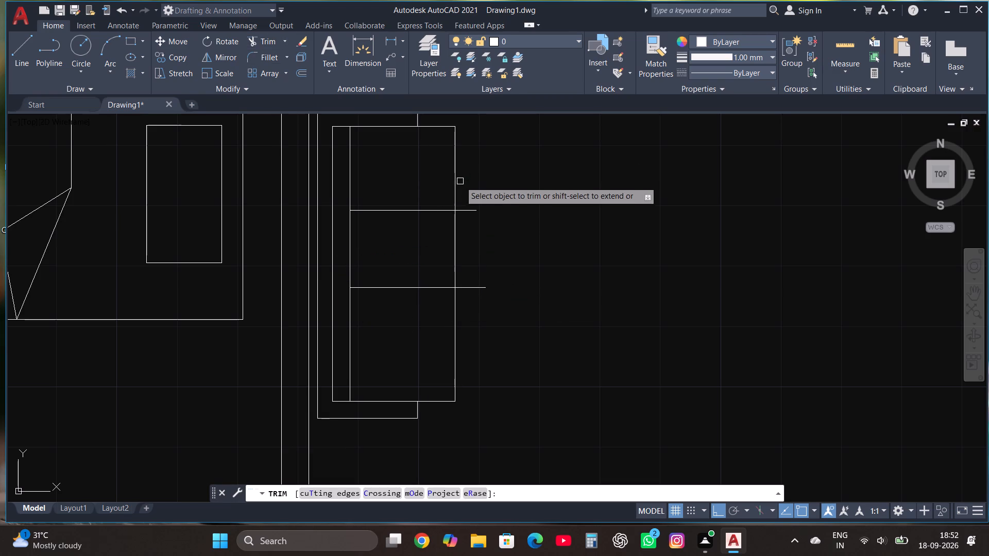
left_click(467, 199)
left_click(469, 355)
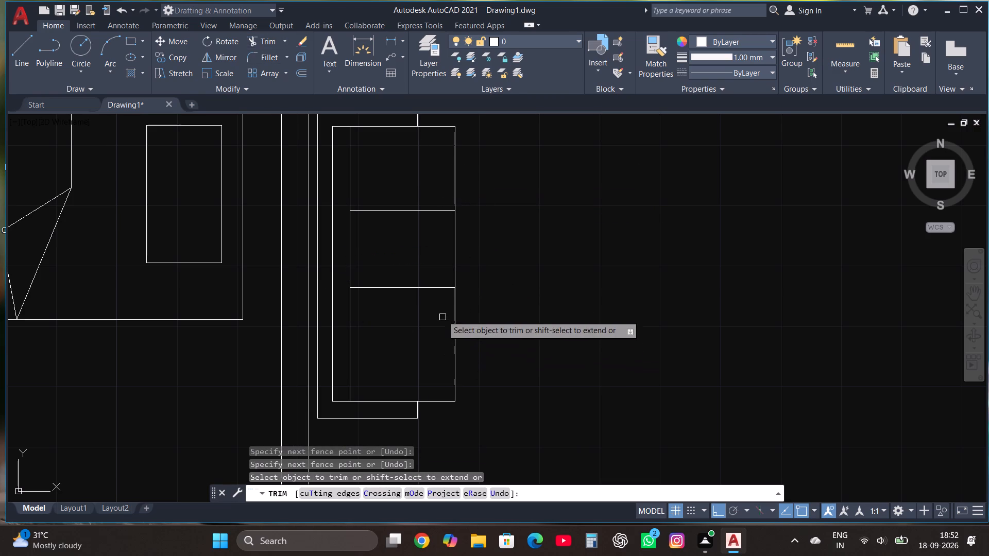
key("Escape")
Shift the lower seat division line slightly down, then fine-tune its position to even out the seats.
left_click(427, 290)
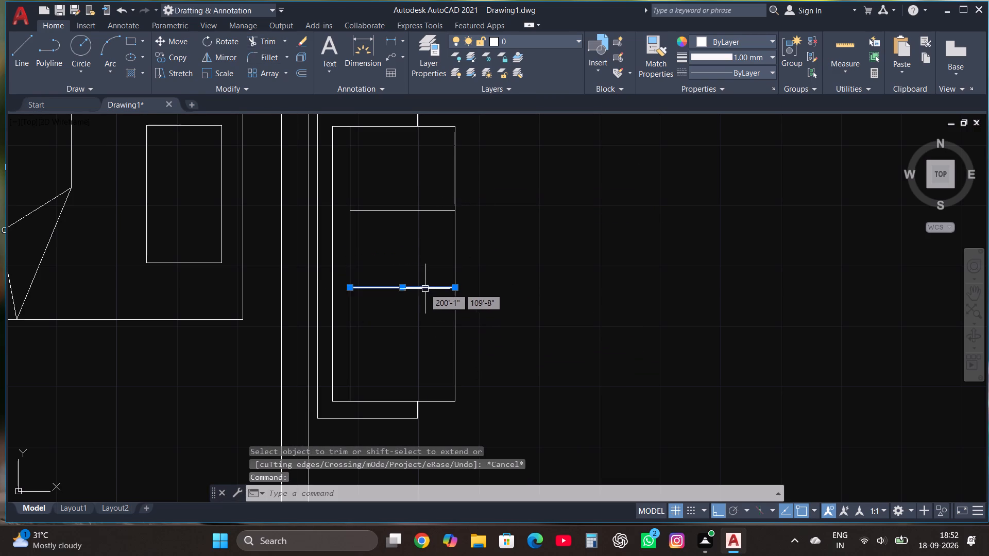
left_click(400, 288)
left_click(401, 308)
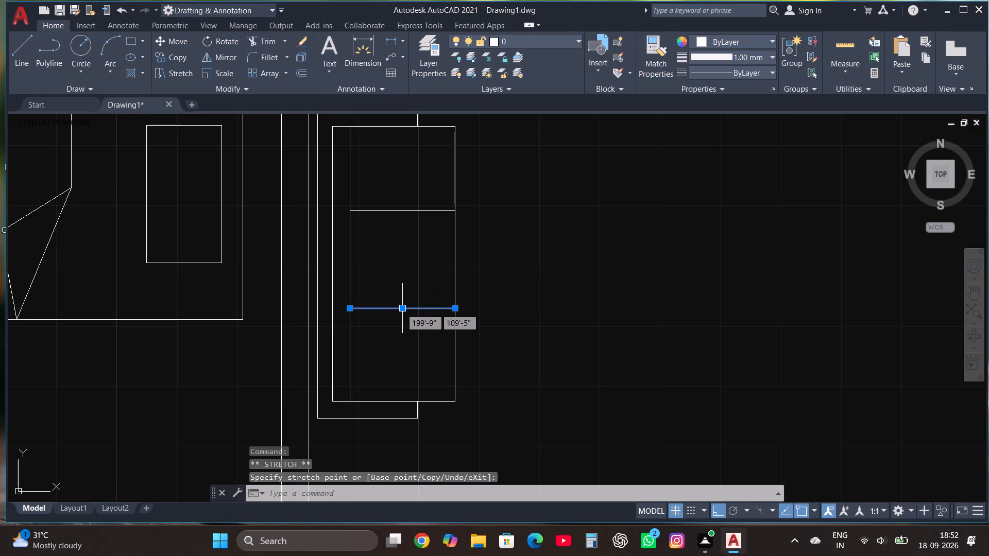
key("Escape")
left_click(418, 306)
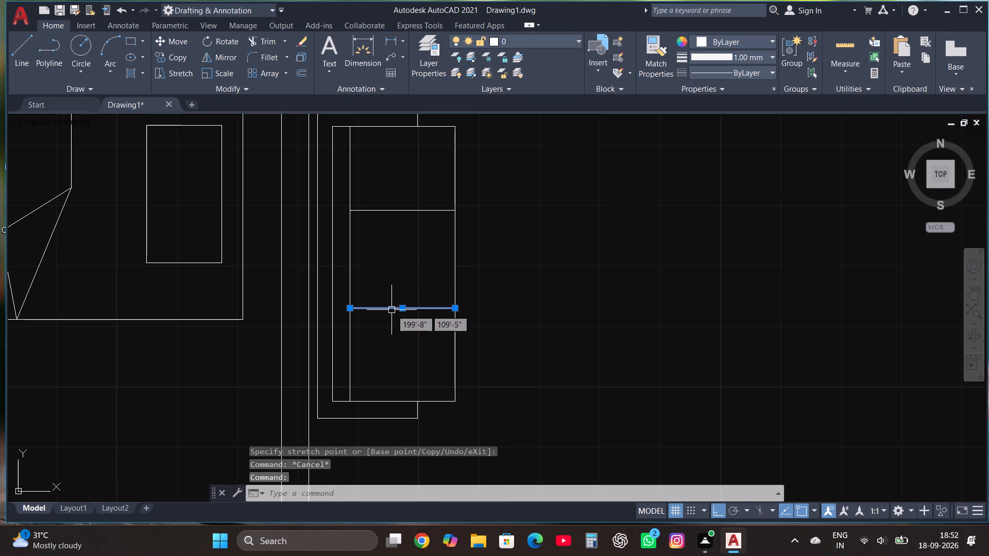
left_click(403, 309)
left_click(403, 303)
key("Escape")
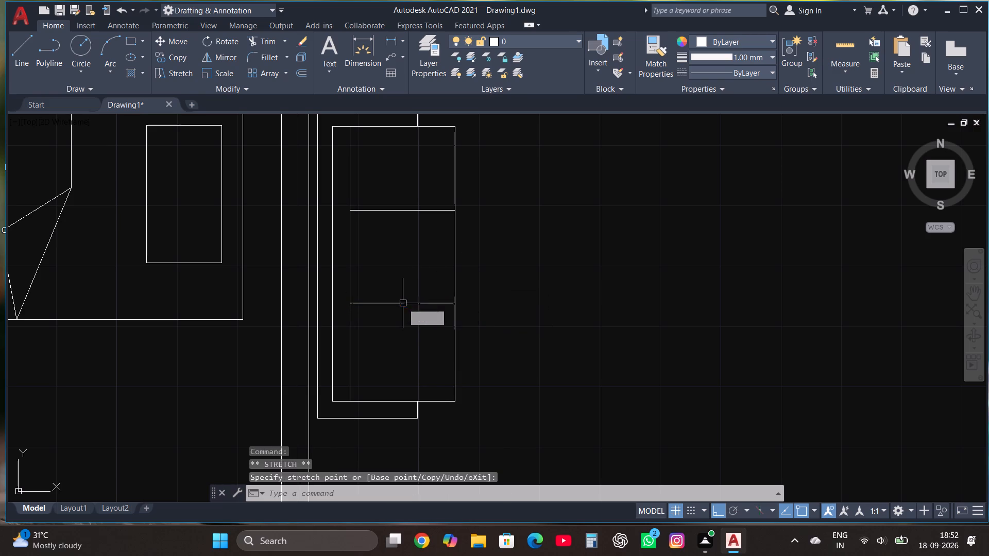
Move the upper seat division line down about 1" to even out the three seats.
left_click(410, 209)
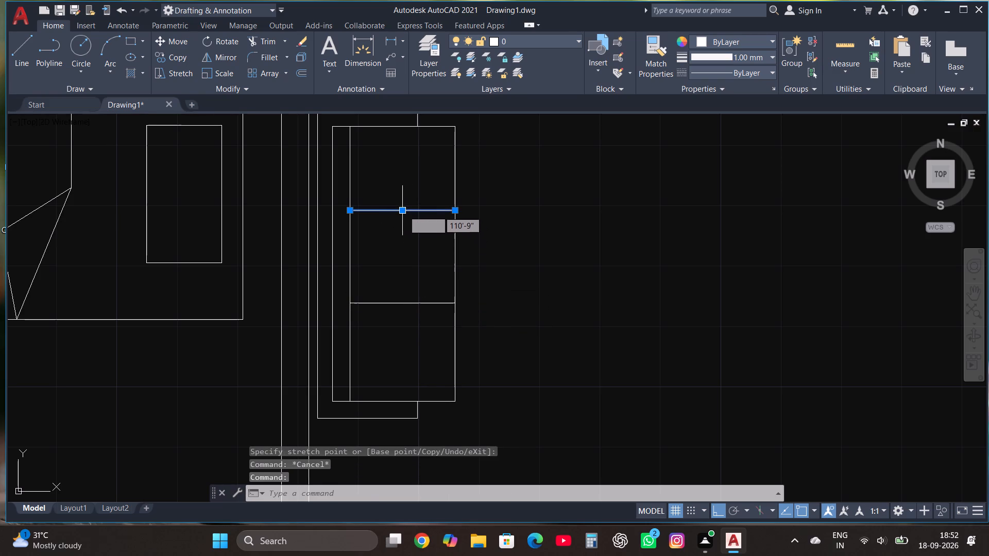
left_click(404, 210)
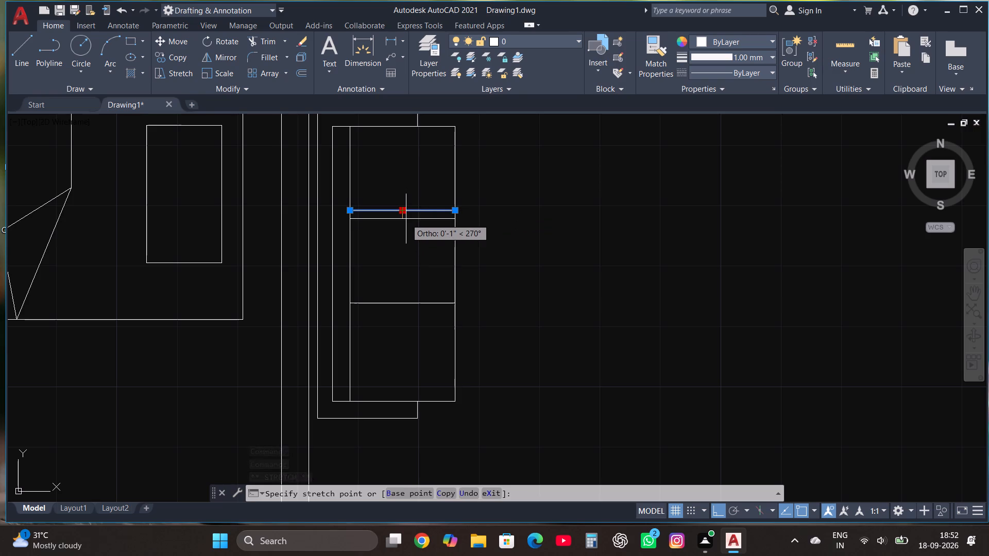
left_click(405, 219)
key("Escape")
scroll(413, 268, "down", 4)
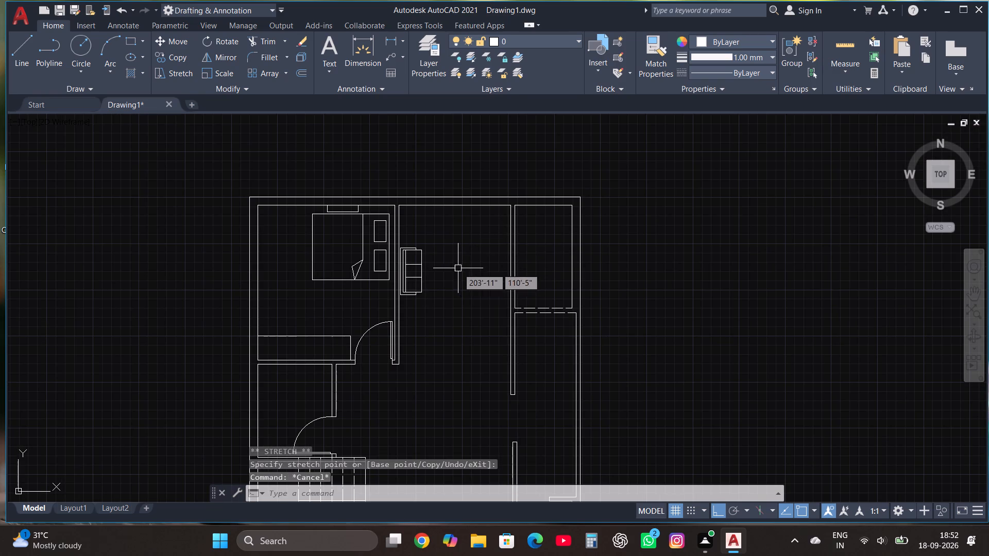
Draw an upright rectangle for a small table a short distance to the right of the three-seat sofa.
scroll(439, 291, "up", 3)
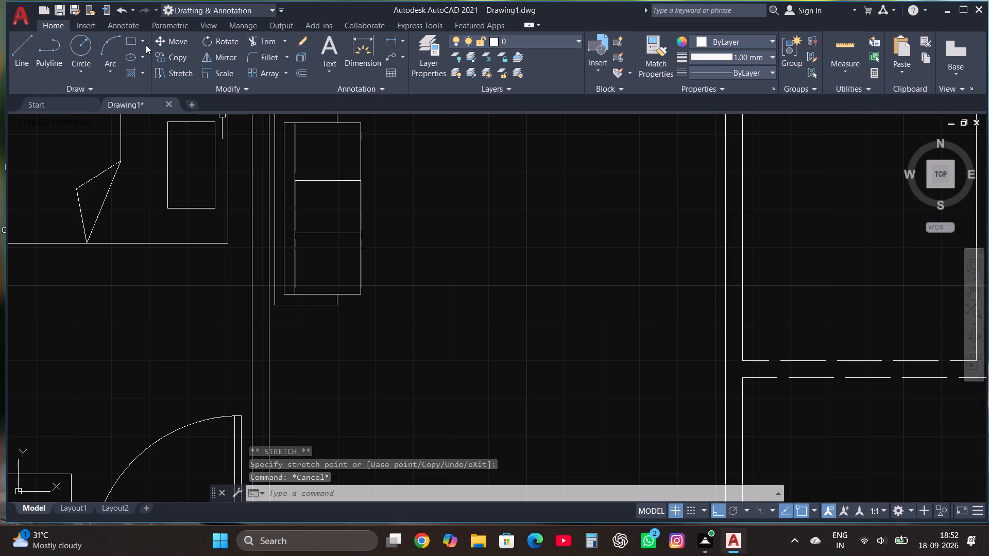
left_click(127, 40)
left_click(414, 175)
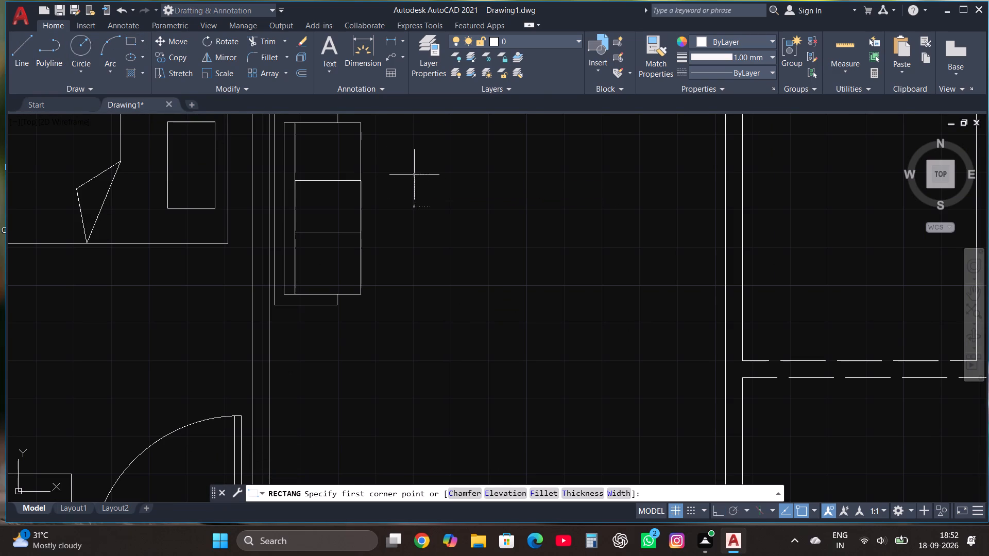
left_click(472, 273)
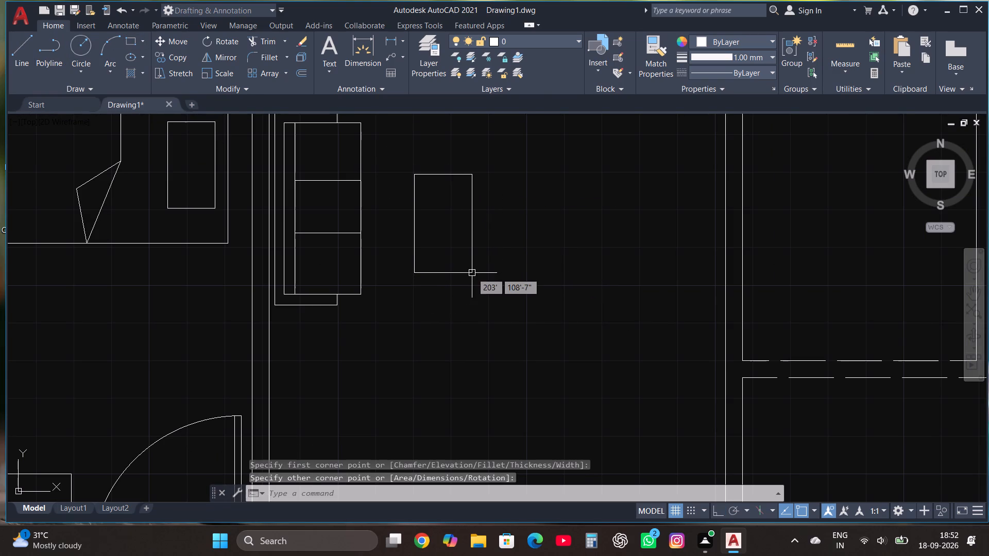
Move the table rectangle straight up about 2".
left_click(438, 172)
scroll(442, 202, "up", 1)
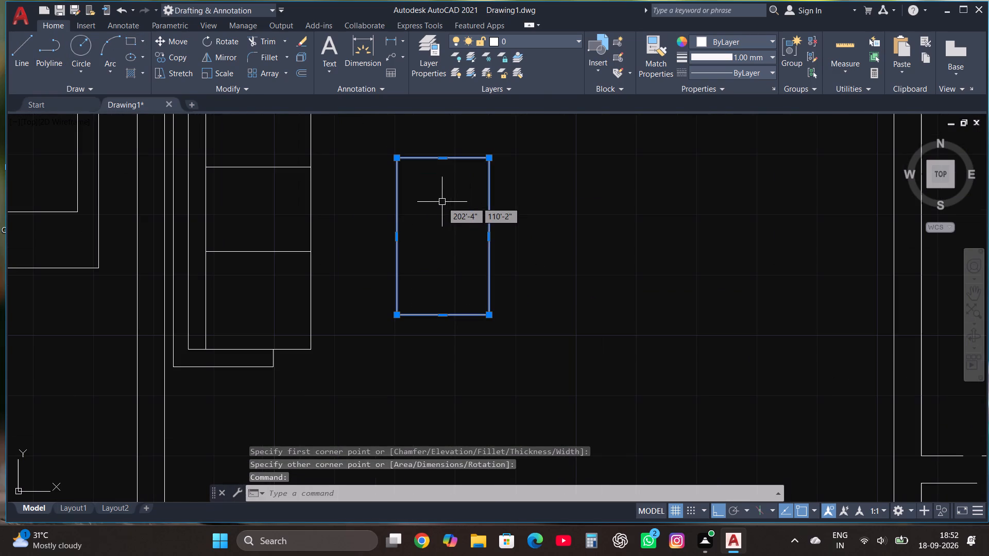
left_click(177, 42)
scroll(322, 323, "down", 1)
left_click(394, 277)
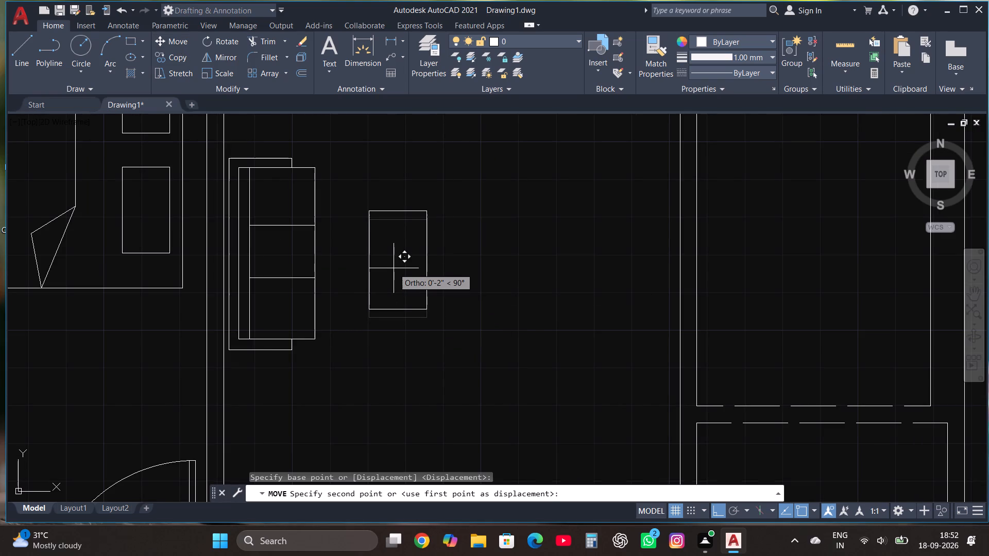
left_click(394, 270)
Offset the table rectangle inward by a short picked distance to form its inner border.
scroll(397, 247, "up", 2)
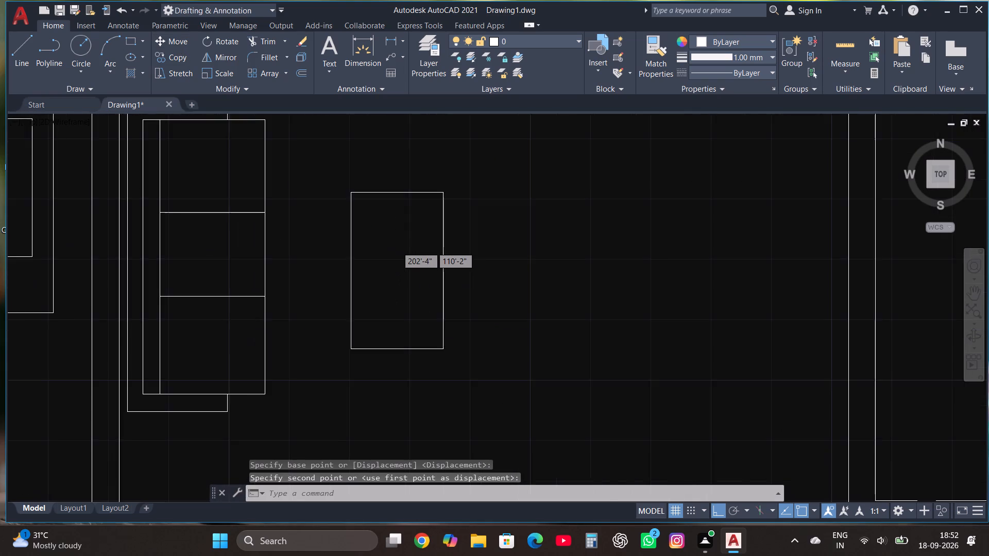
left_click_drag(344, 189, 330, 175)
double_click(314, 153)
left_click(299, 75)
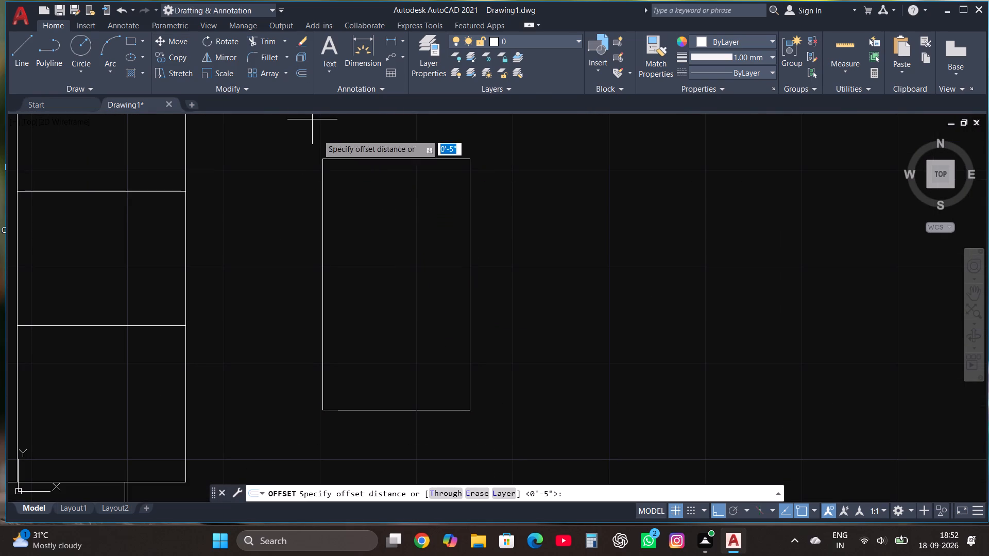
left_click(349, 161)
left_click(351, 175)
left_click(352, 181)
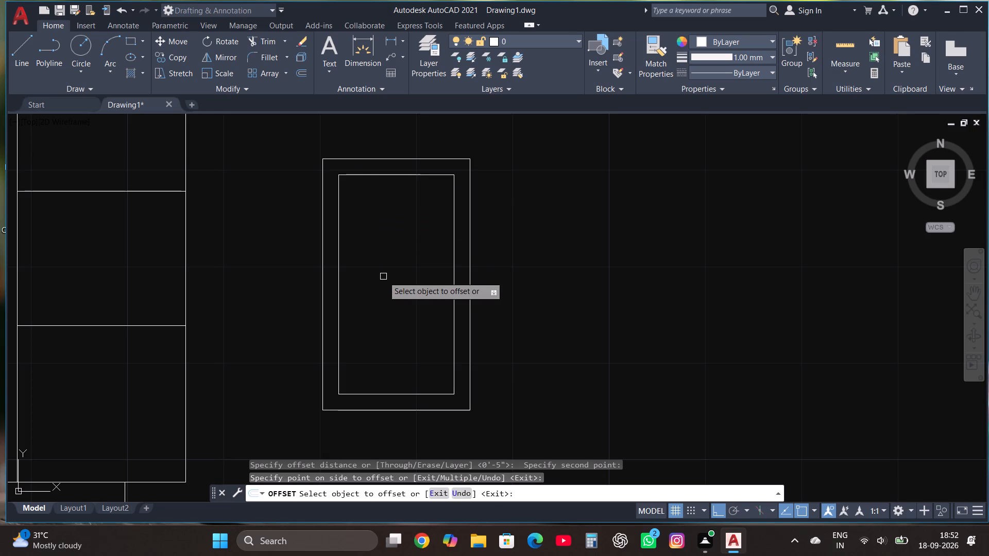
Draw a circle of about 2" radius centred on the inner table rectangle's upper-left corner.
left_click(81, 51)
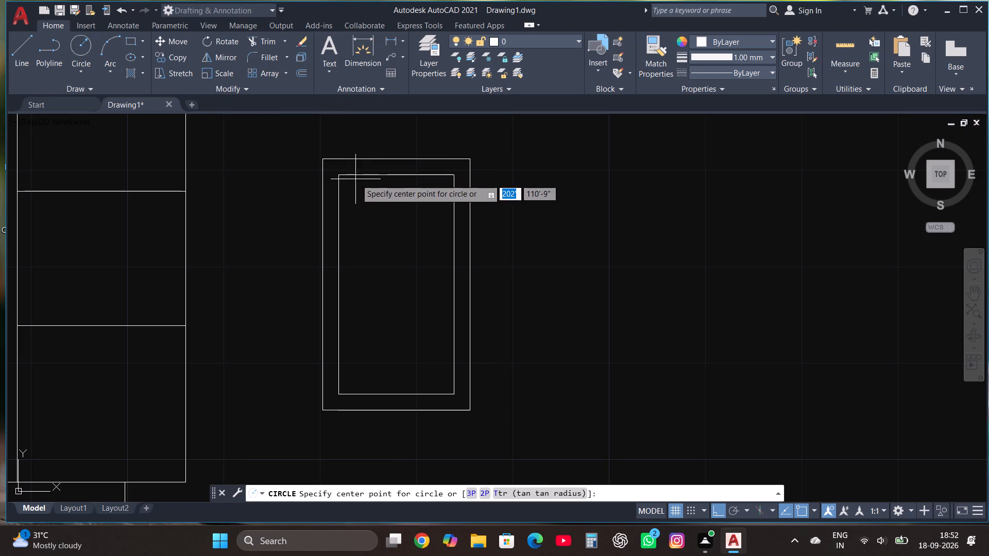
left_click(339, 176)
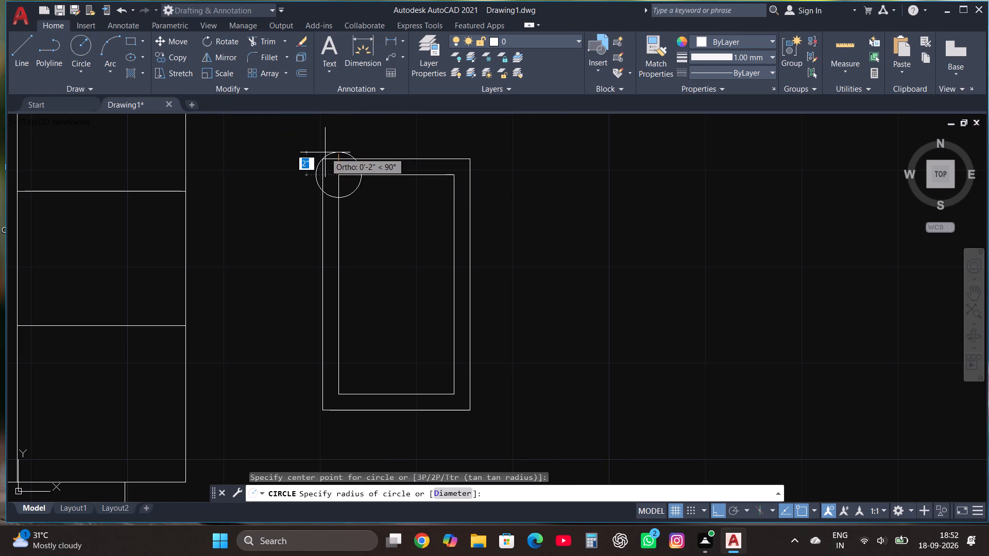
left_click(325, 152)
Move the circle horizontally left so its centre lies just outside the outer table rectangle's left edge.
left_click(317, 183)
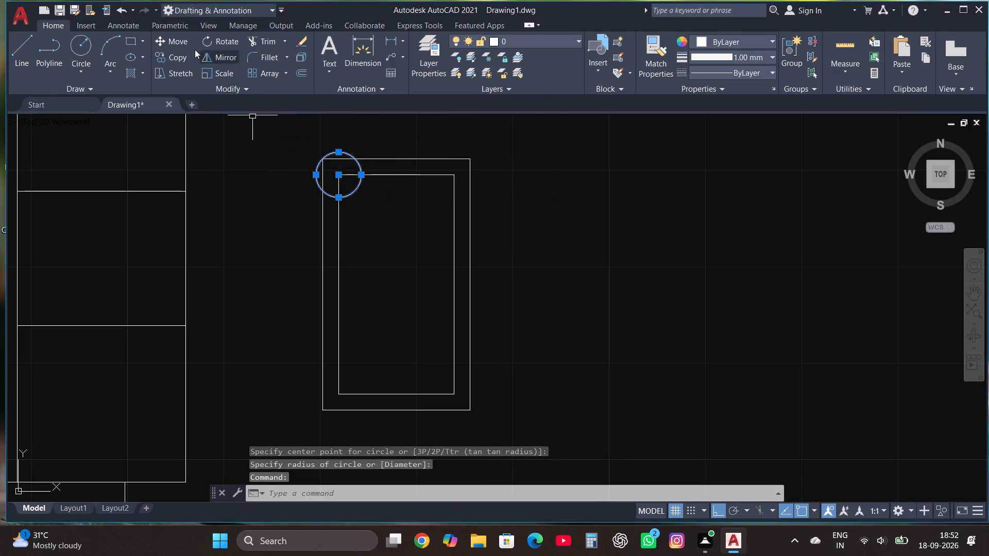
left_click(169, 37)
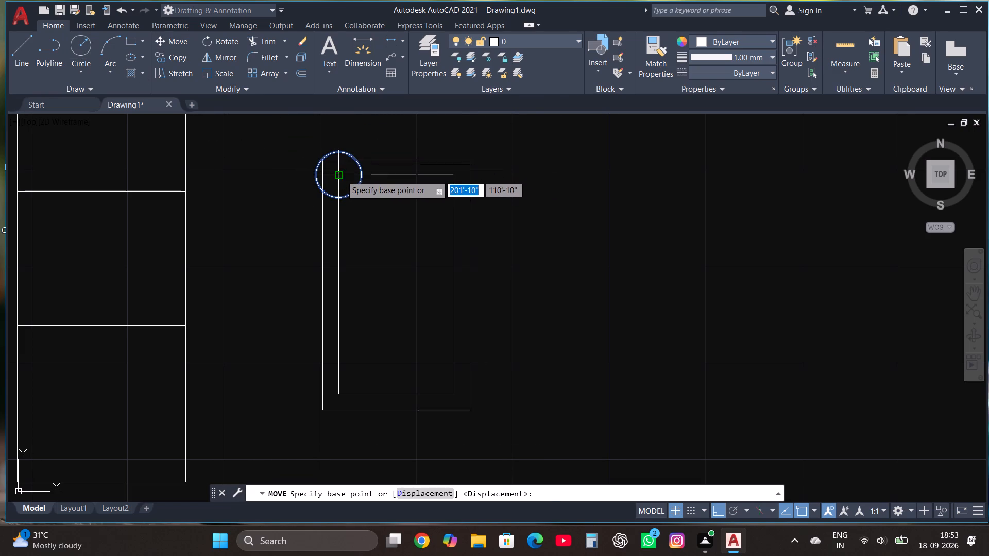
left_click(341, 176)
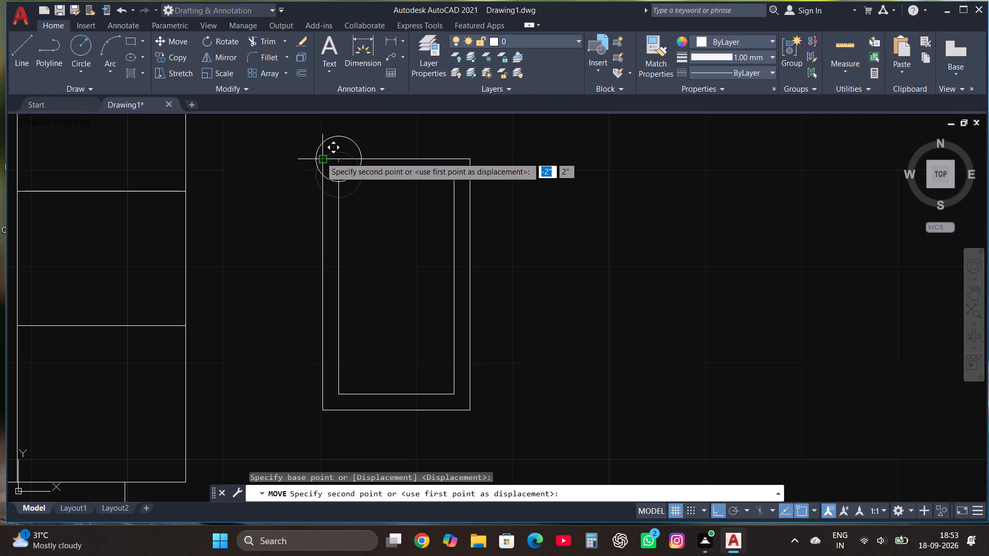
left_click(318, 155)
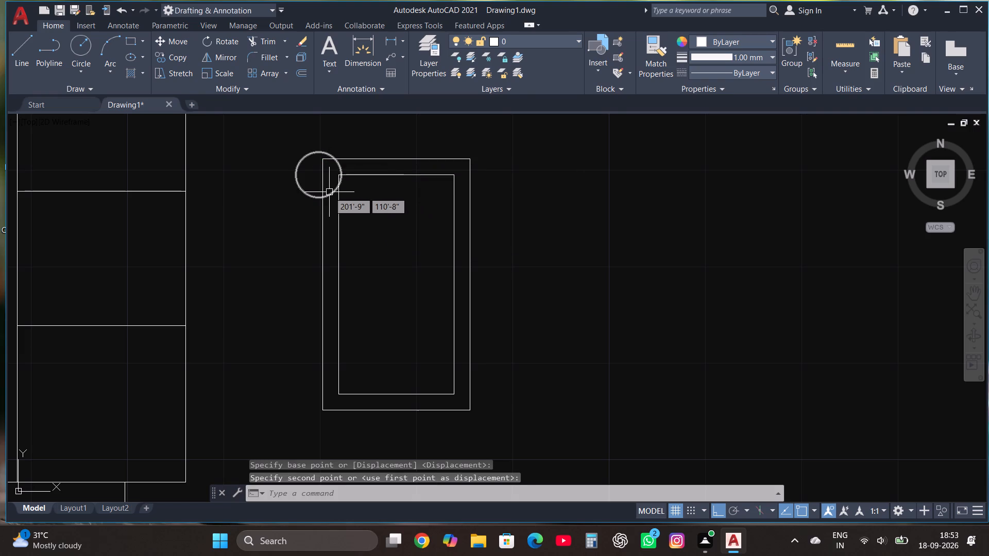
Turn Ortho off and shift the circle slightly up and right by its centre, towards the outer table rectangle's upper-left corner.
left_click(329, 192)
key("F8")
scroll(333, 194, "up", 2)
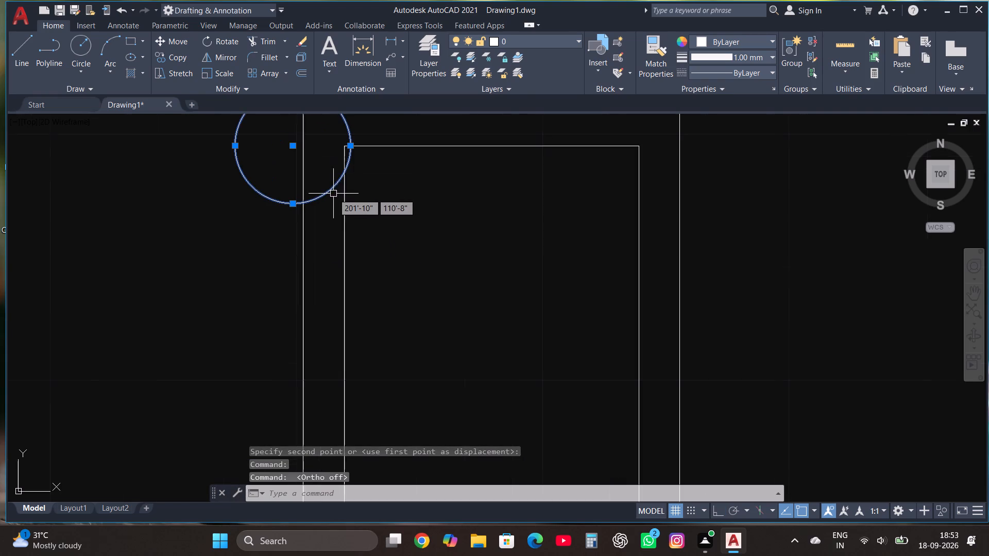
scroll(306, 196, "down", 1)
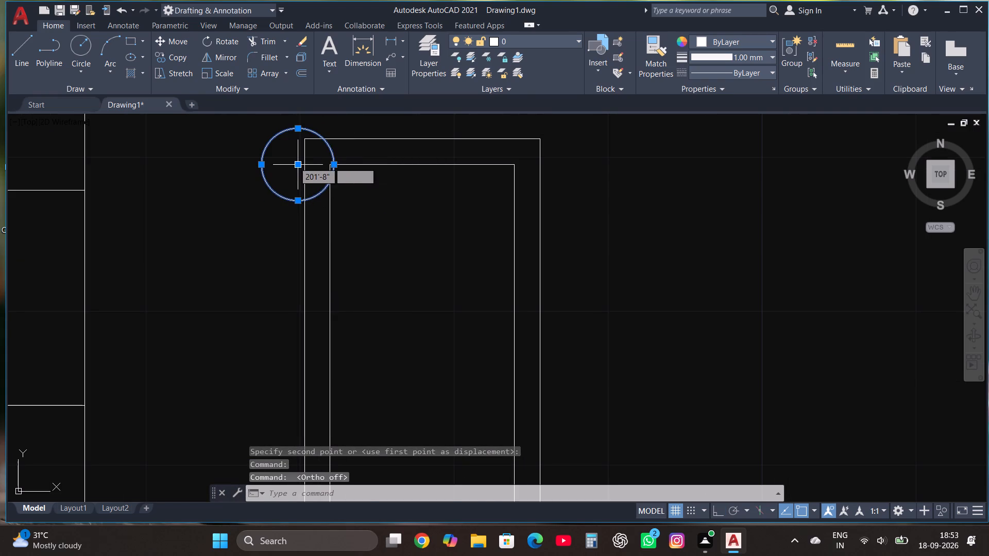
left_click(294, 162)
left_click(301, 148)
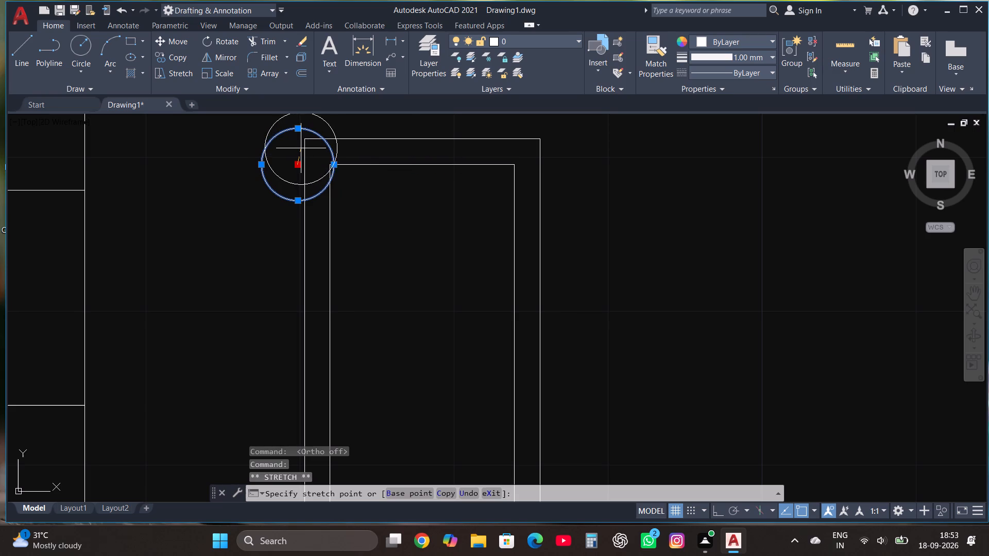
scroll(339, 239, "down", 1)
key("Escape")
scroll(370, 276, "down", 3)
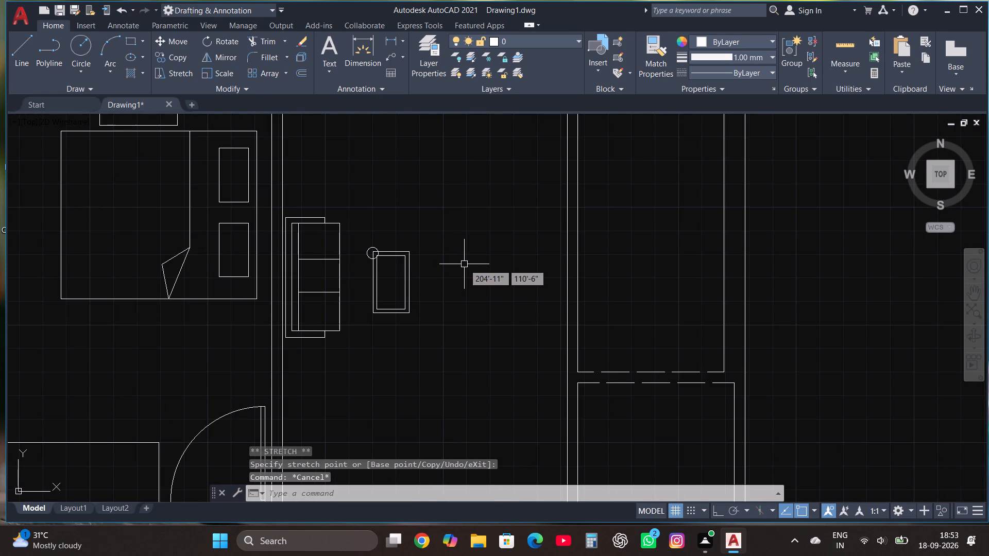
Trim the corners of both table rectangles where they lie inside the circle.
scroll(352, 240, "up", 1)
scroll(398, 274, "up", 2)
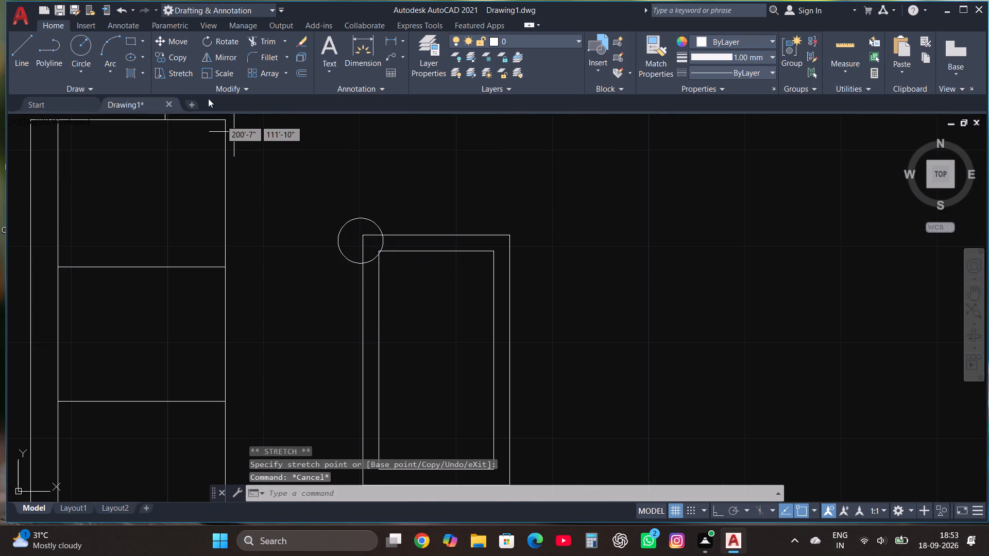
left_click(259, 44)
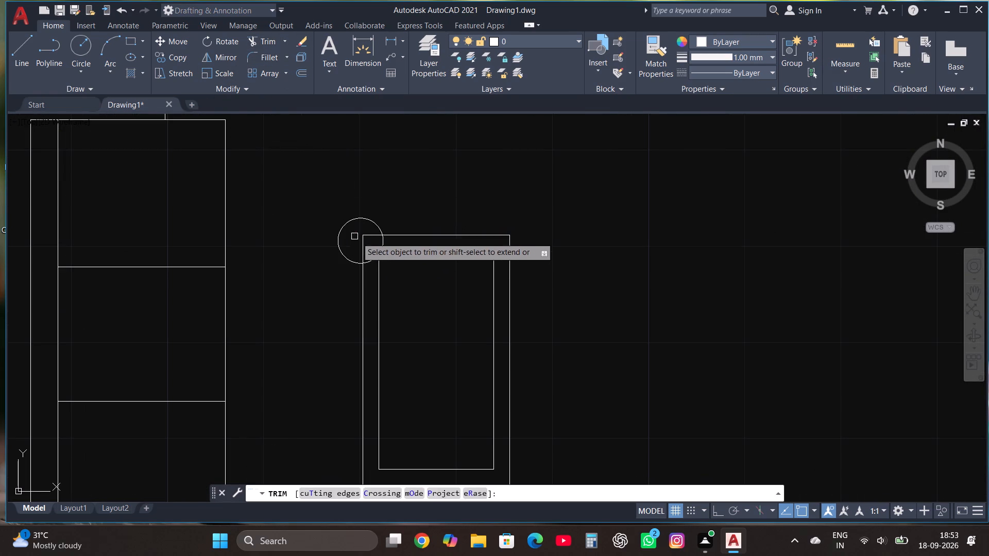
left_click(363, 241)
left_click(367, 237)
scroll(385, 254, "up", 3)
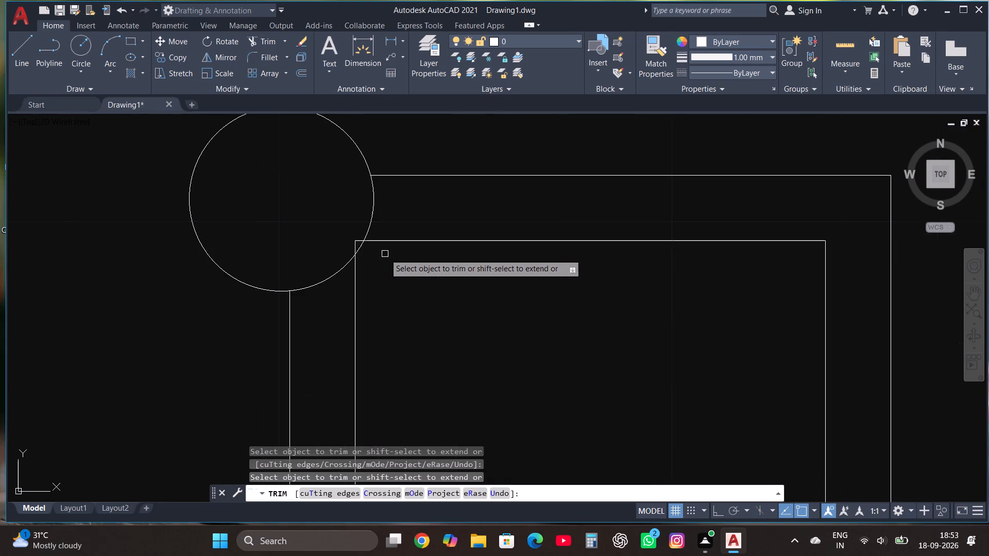
left_click(357, 241)
left_click(356, 240)
key("Escape")
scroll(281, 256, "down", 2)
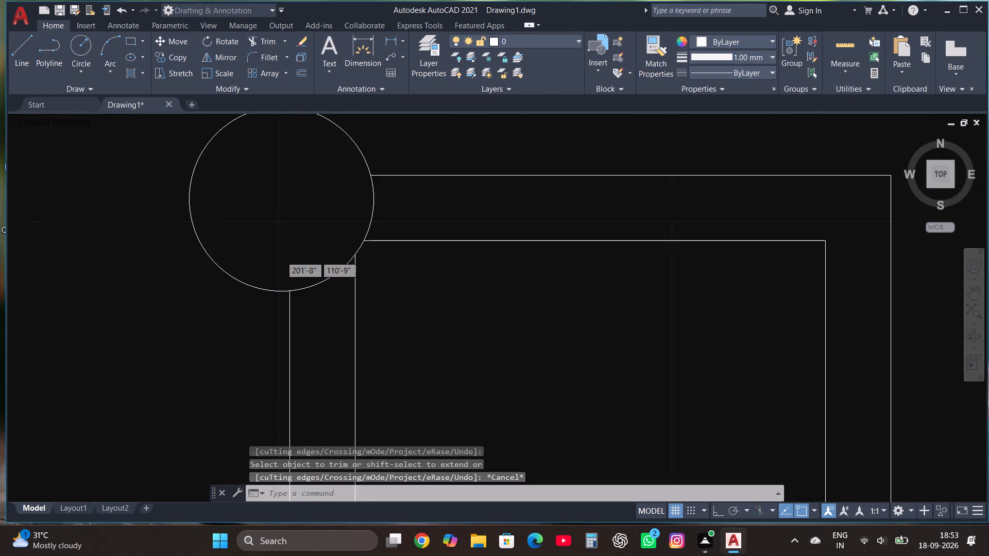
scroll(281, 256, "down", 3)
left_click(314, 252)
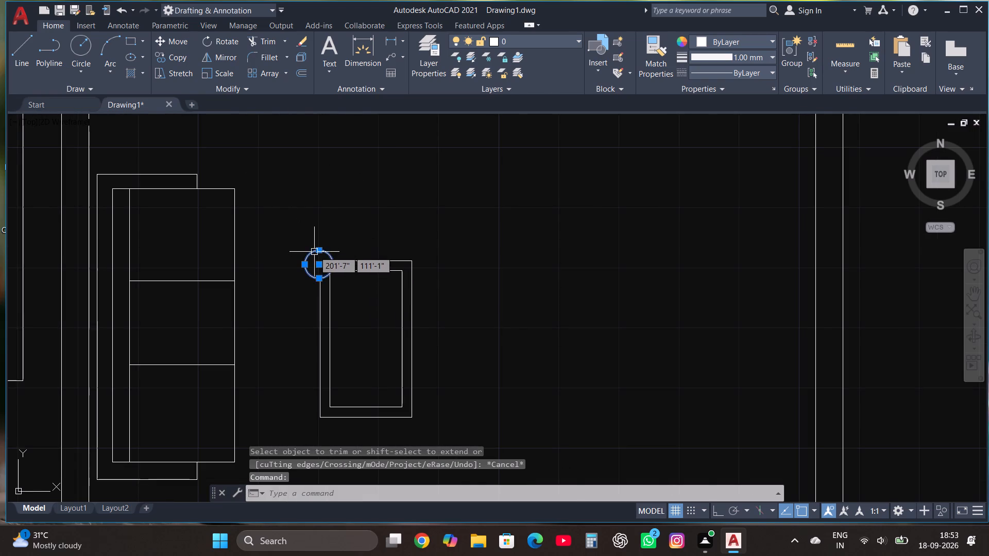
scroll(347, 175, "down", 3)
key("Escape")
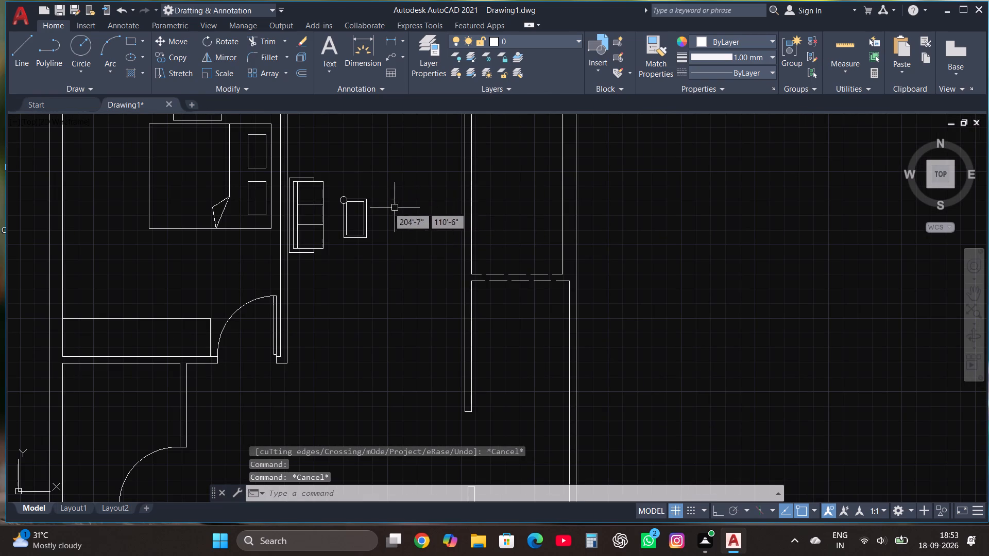
Reduce the radius of the circle at the table corner slightly by pulling its left quadrant inward.
scroll(348, 201, "up", 3)
left_click(317, 181)
scroll(317, 181, "up", 3)
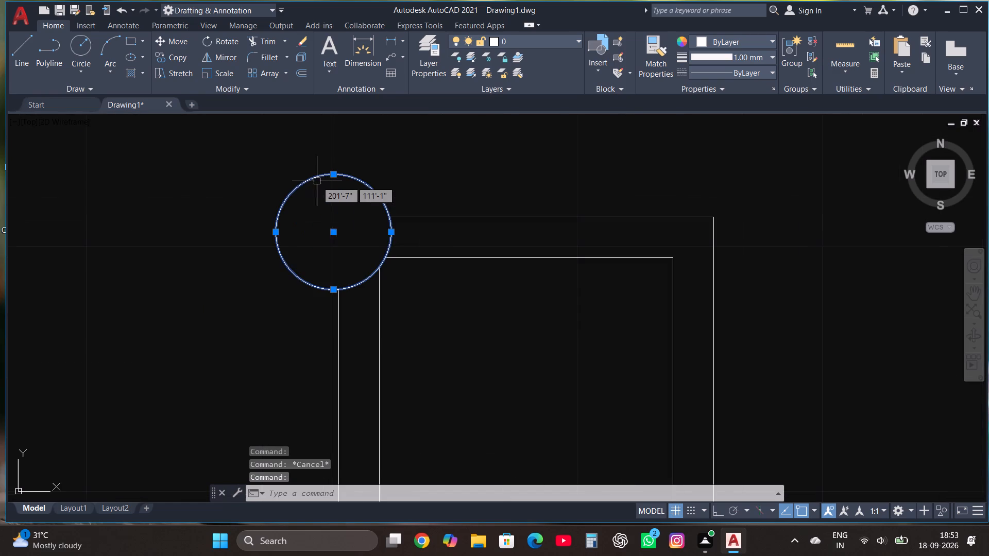
left_click(334, 230)
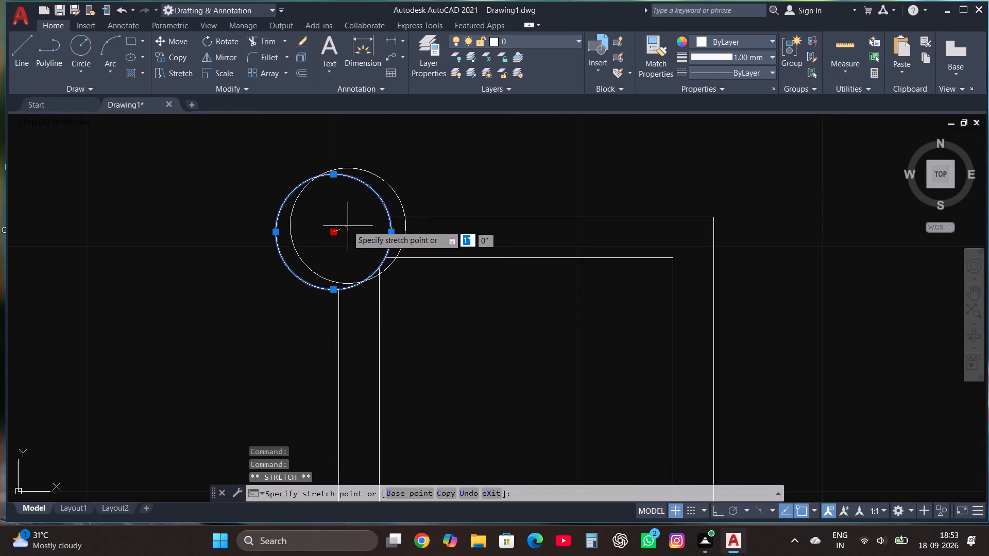
key("Escape")
left_click(278, 234)
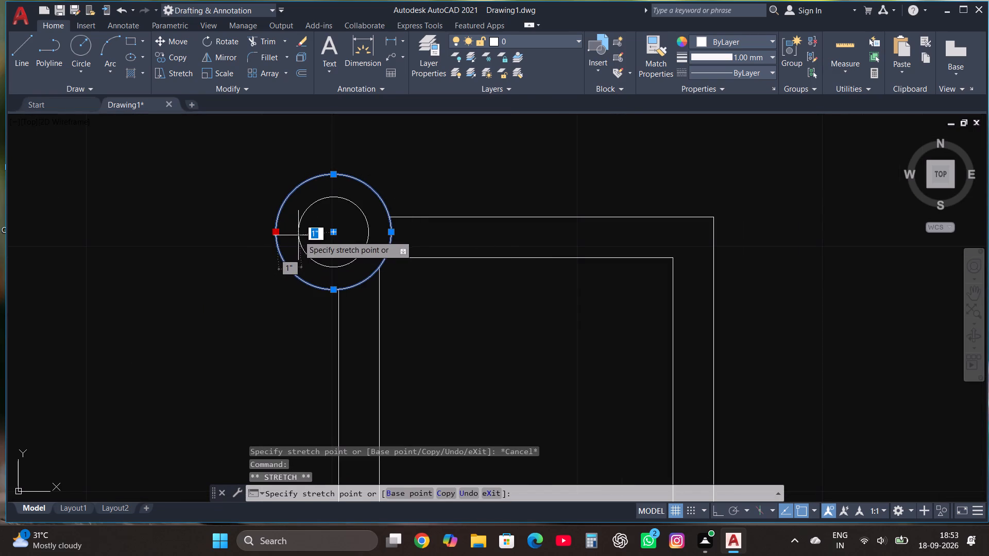
left_click(288, 231)
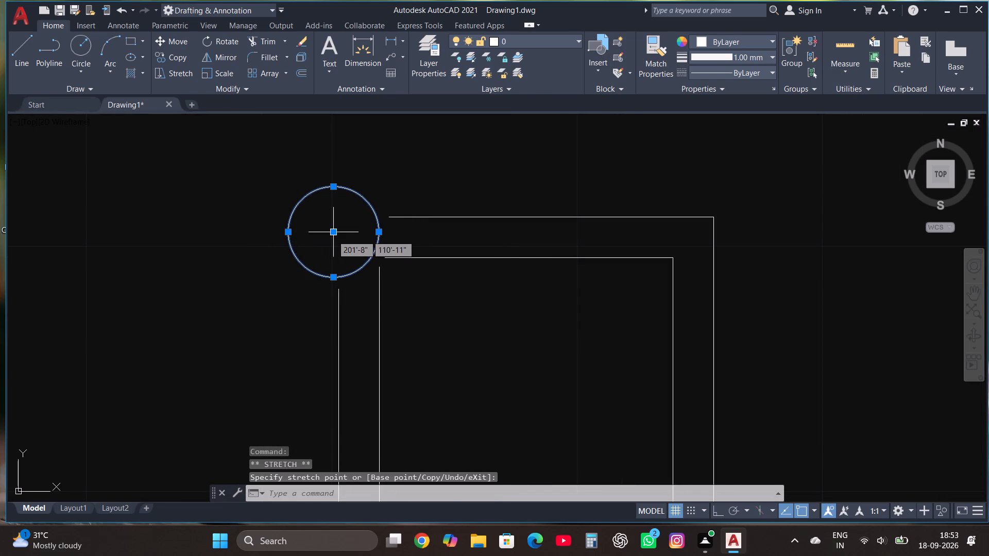
Shift the smaller circle right about 1" by its centre.
left_click(332, 235)
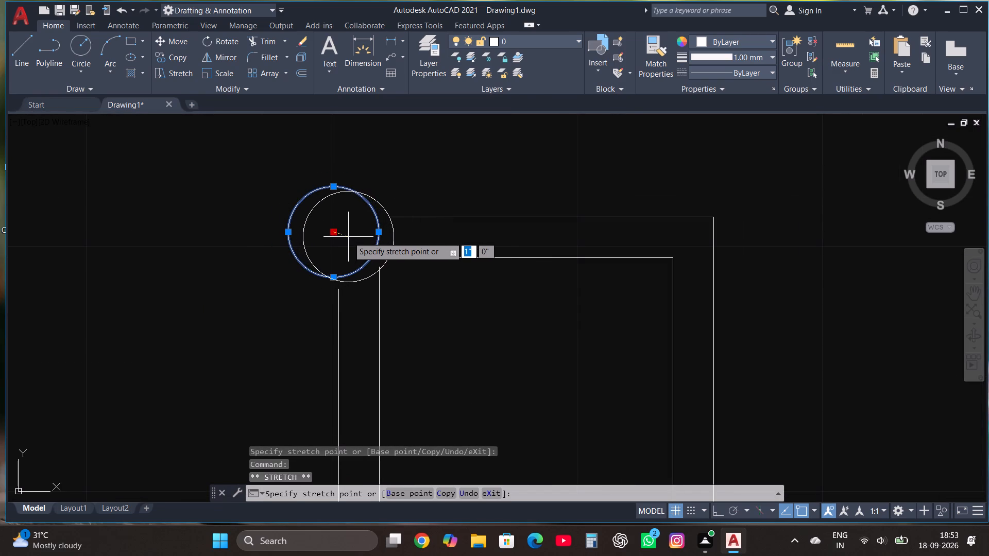
left_click(348, 237)
key("Escape")
Trim the inner table rectangle's left and top edge ends that protrude into the circle.
scroll(420, 299, "down", 3)
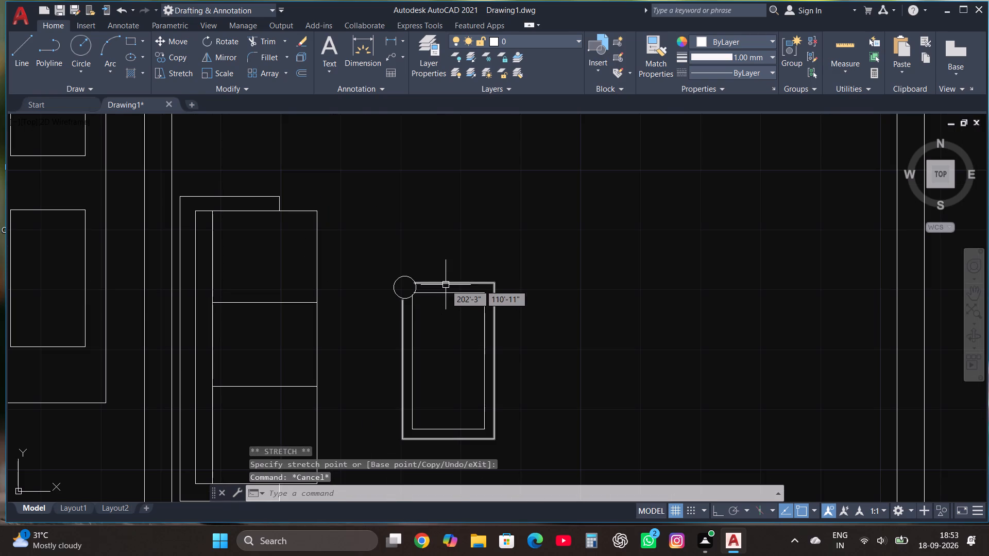
scroll(411, 294, "up", 5)
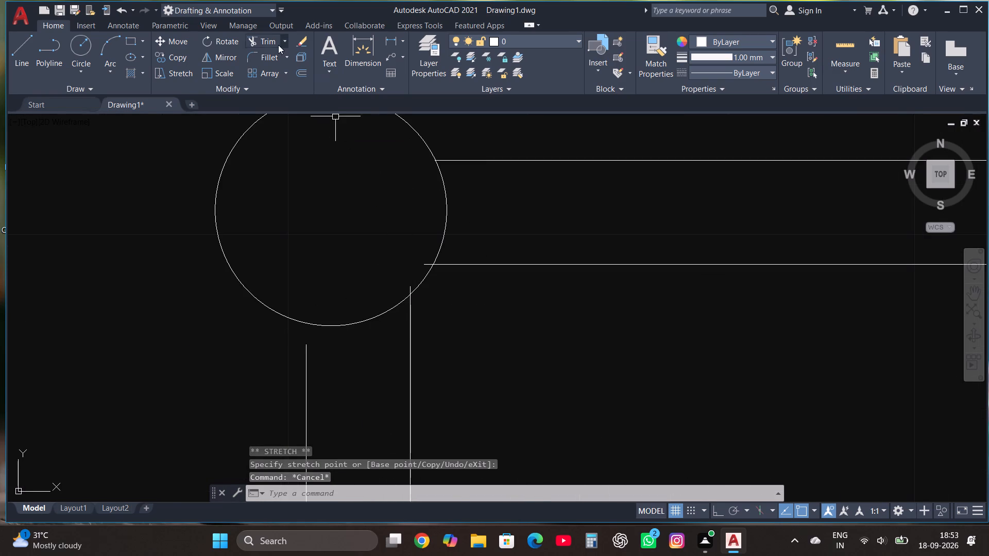
left_click(270, 44)
left_click(409, 285)
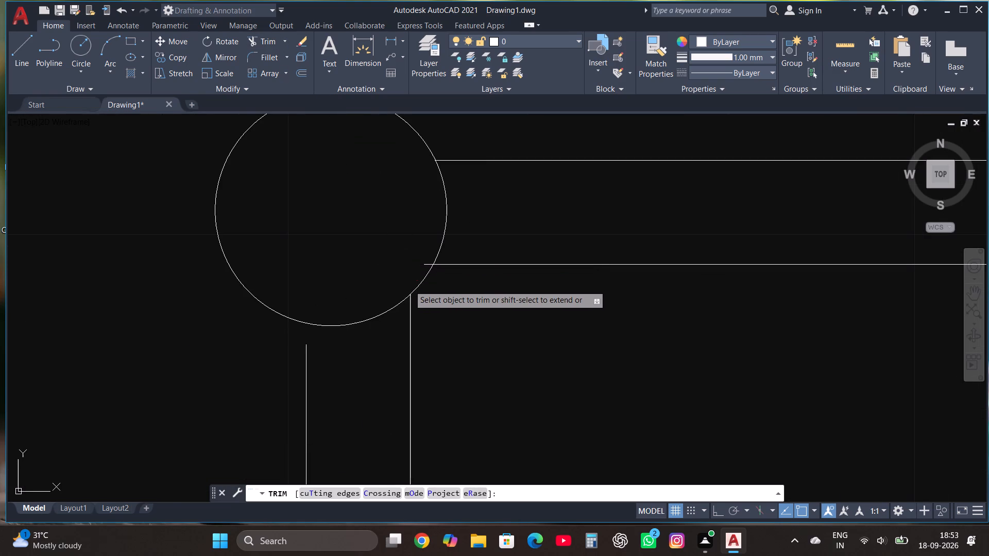
left_click(422, 266)
key("Escape")
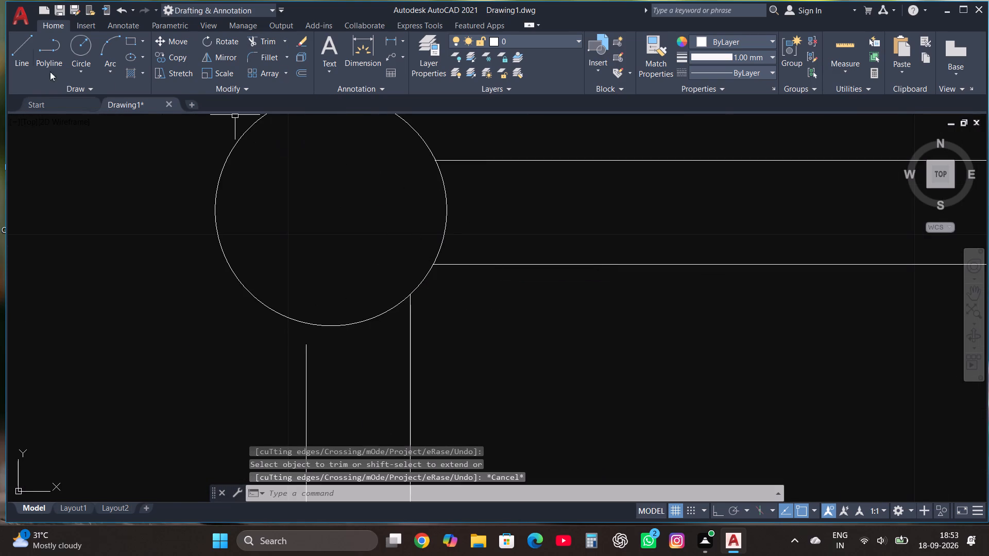
Draw a vertical line about 2" long from the open upper end of the table's outer left edge into the corner circle.
left_click(24, 44)
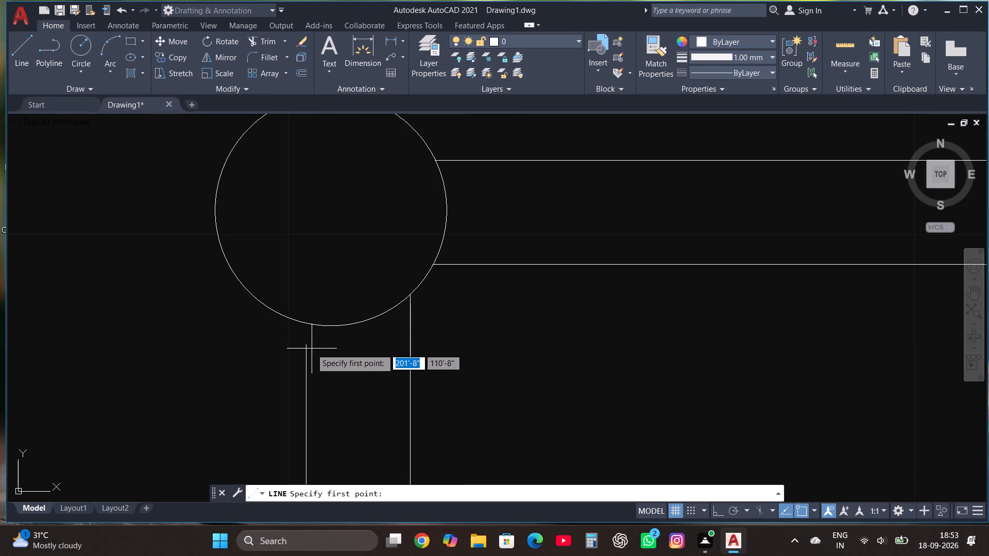
left_click(306, 347)
left_click(317, 276)
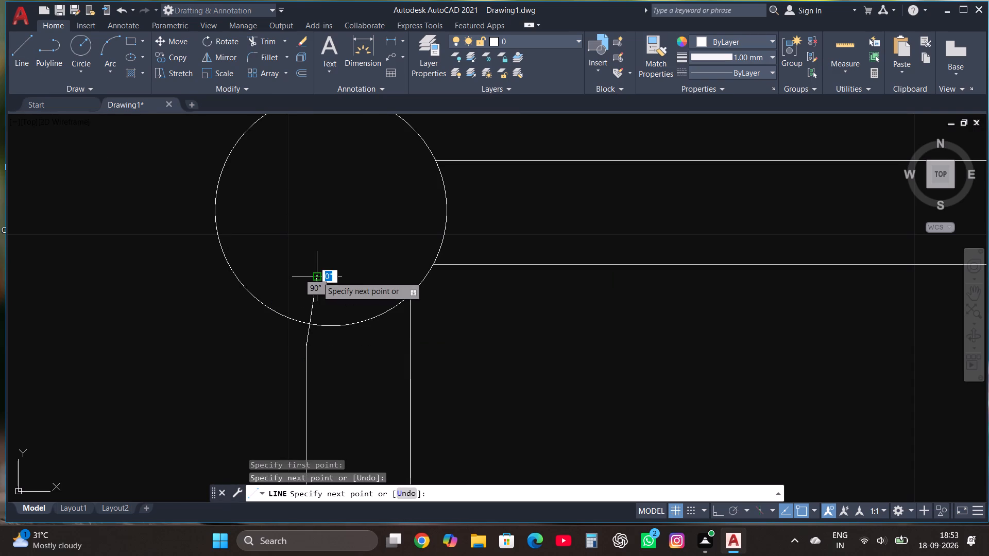
key("ctrl+z")
key("F8")
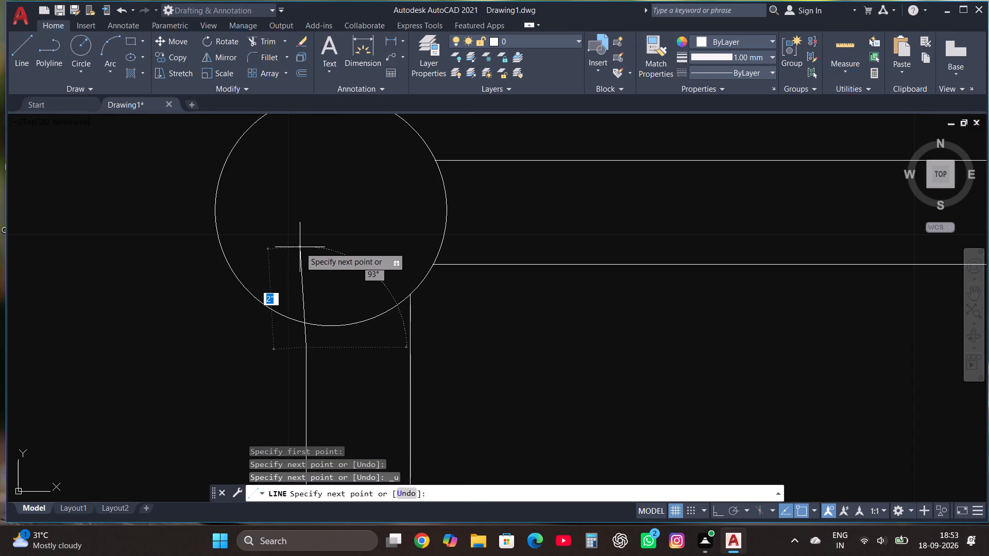
left_click(300, 247)
key("Escape")
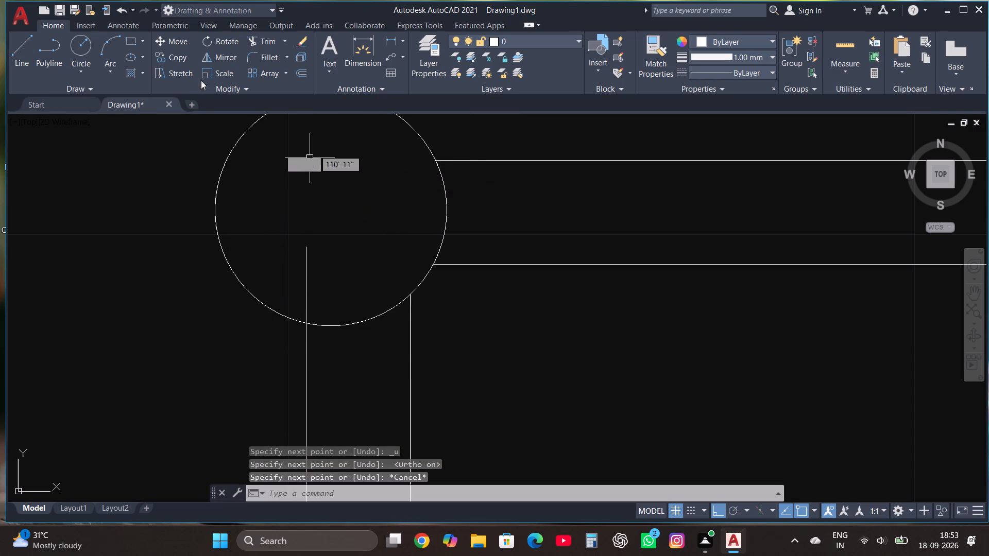
left_click(27, 49)
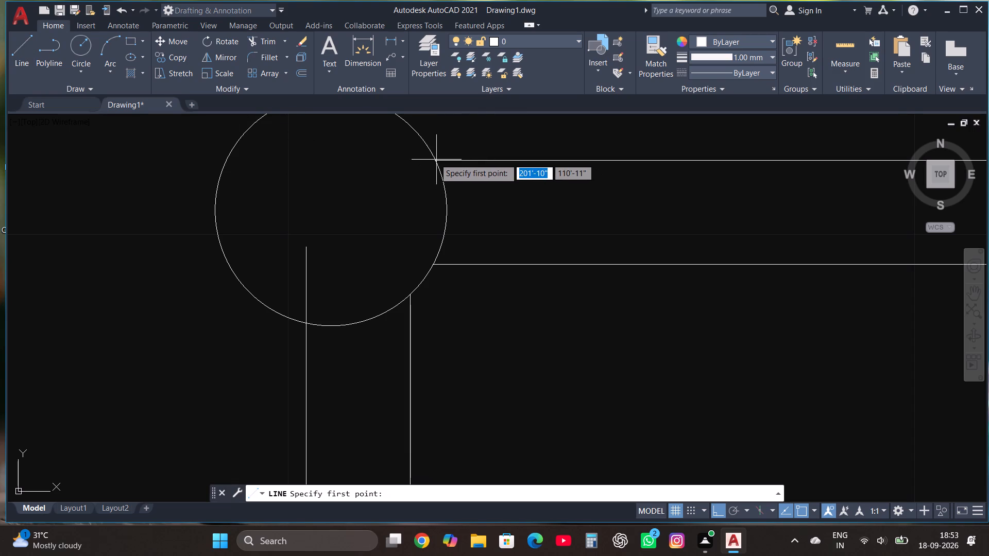
key("Escape")
Trim the part of the new vertical line that lies inside the corner circle.
left_click(274, 47)
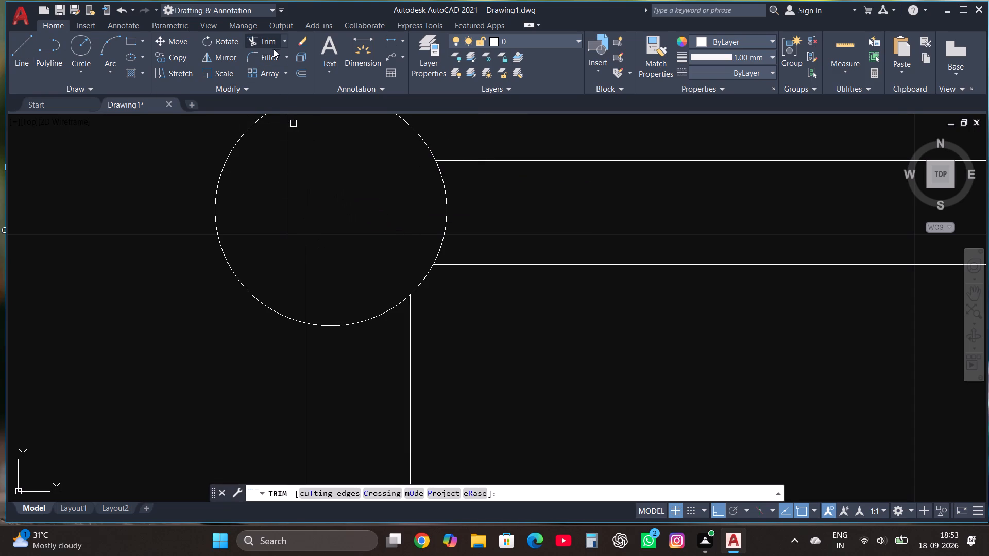
left_click(306, 253)
key("Escape")
Copy the corner circle from its centre to the table's other three corners using the Multiple option.
scroll(306, 253, "down", 2)
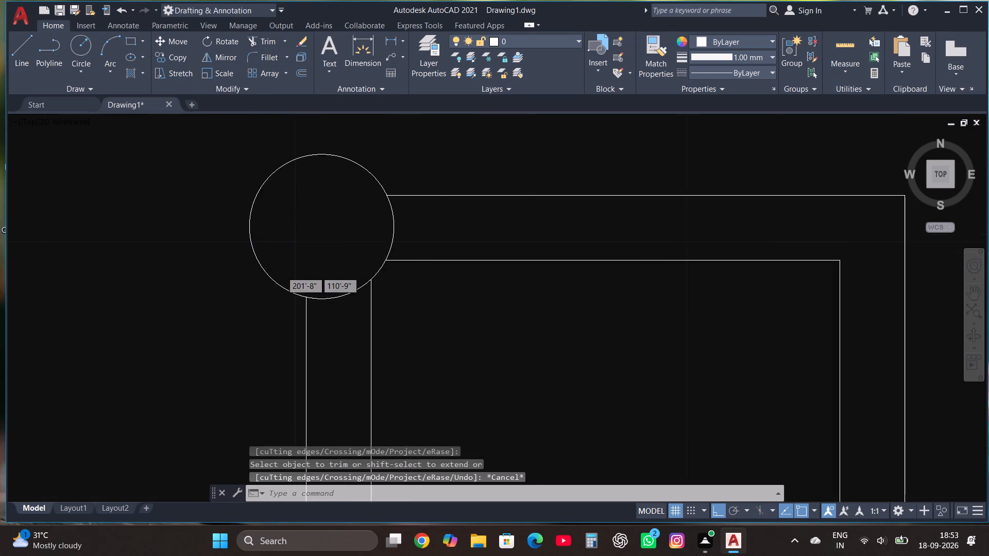
left_click(319, 201)
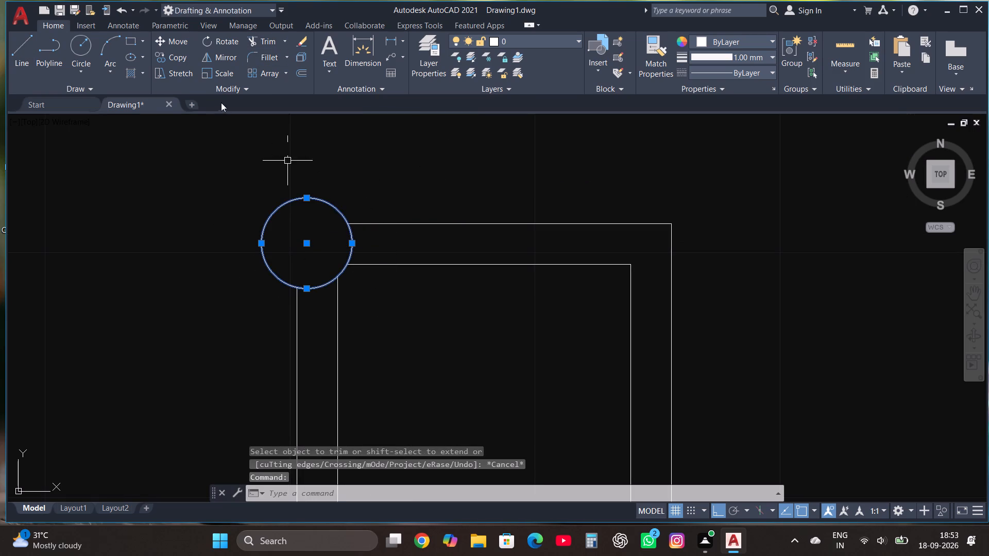
left_click(178, 56)
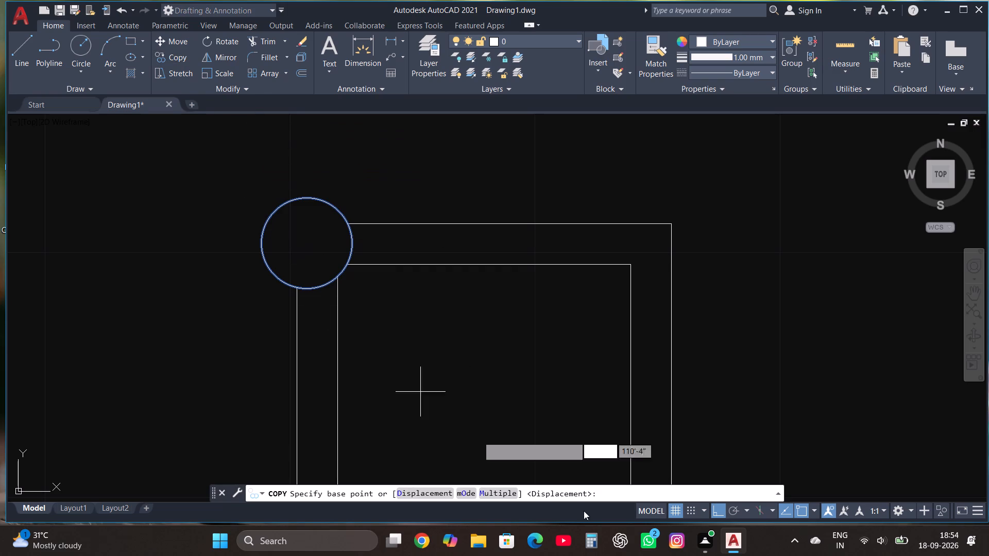
left_click(501, 493)
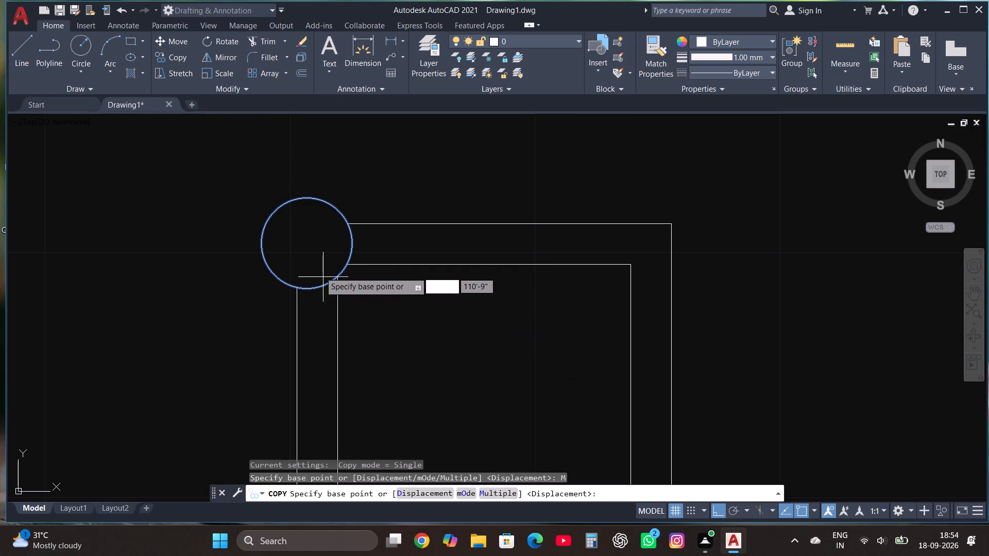
left_click(304, 246)
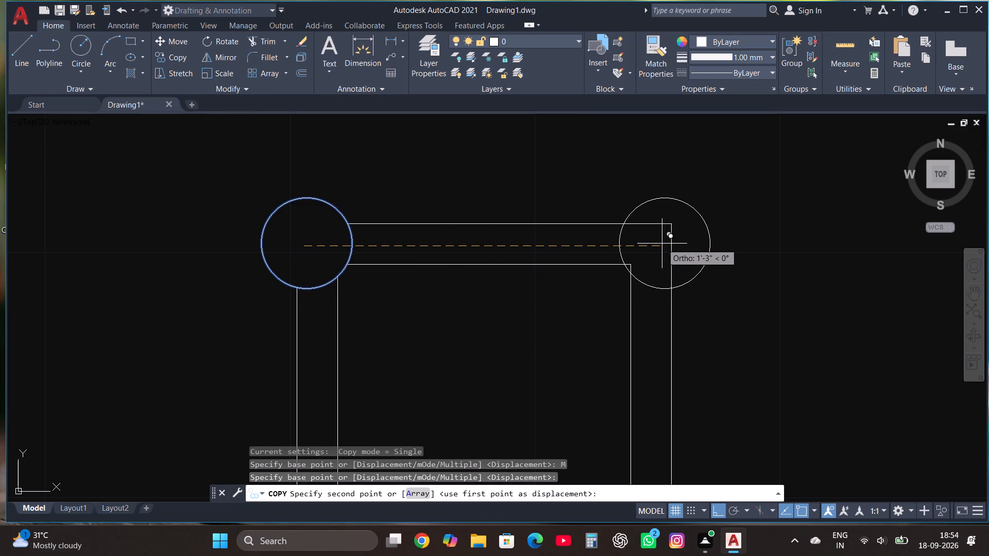
left_click(668, 244)
scroll(645, 208, "down", 3)
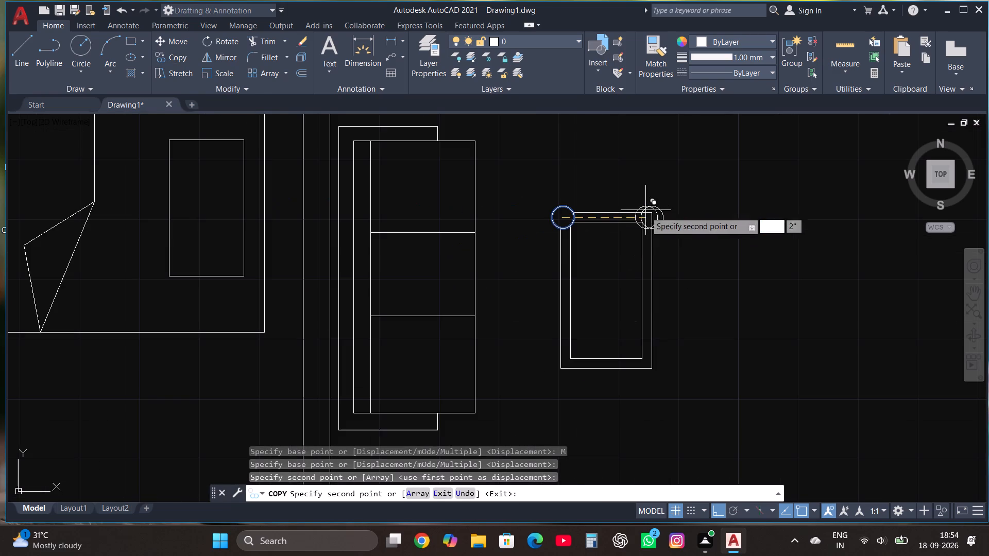
scroll(648, 371, "up", 1)
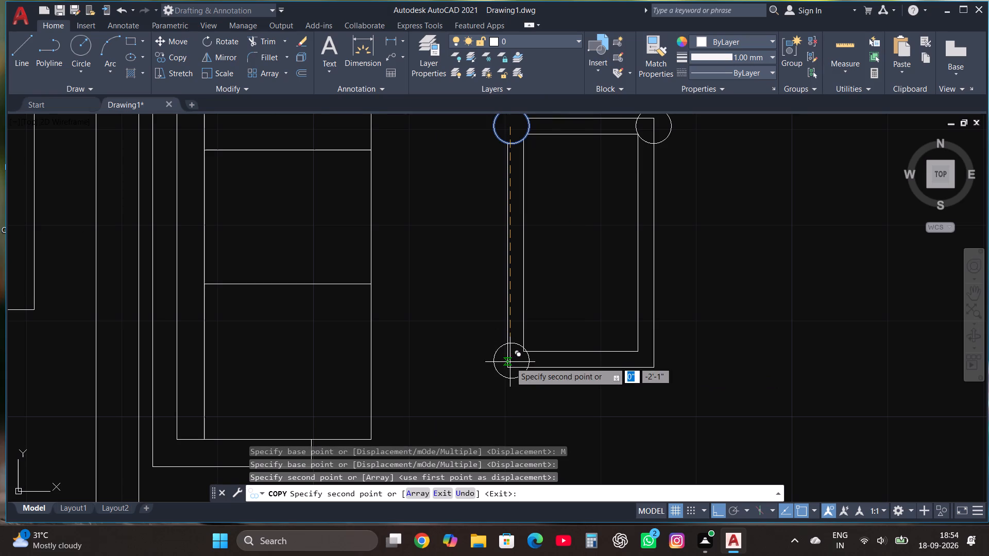
scroll(510, 362, "up", 3)
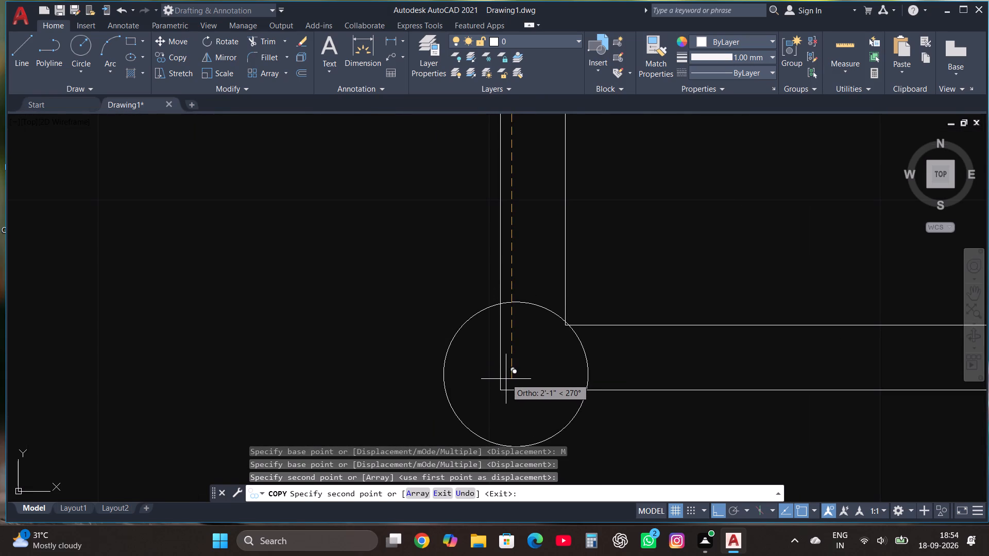
left_click(506, 381)
scroll(504, 378, "down", 2)
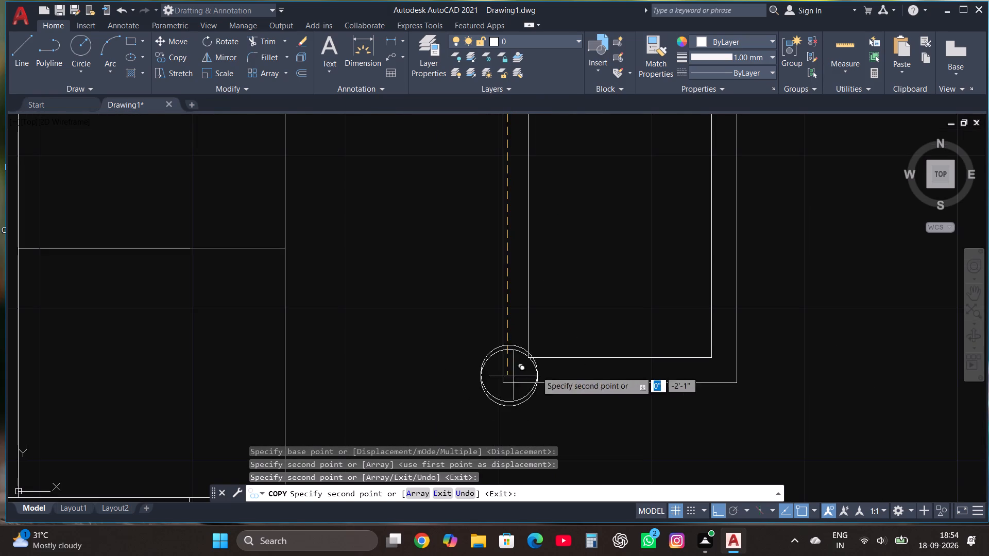
key("F8")
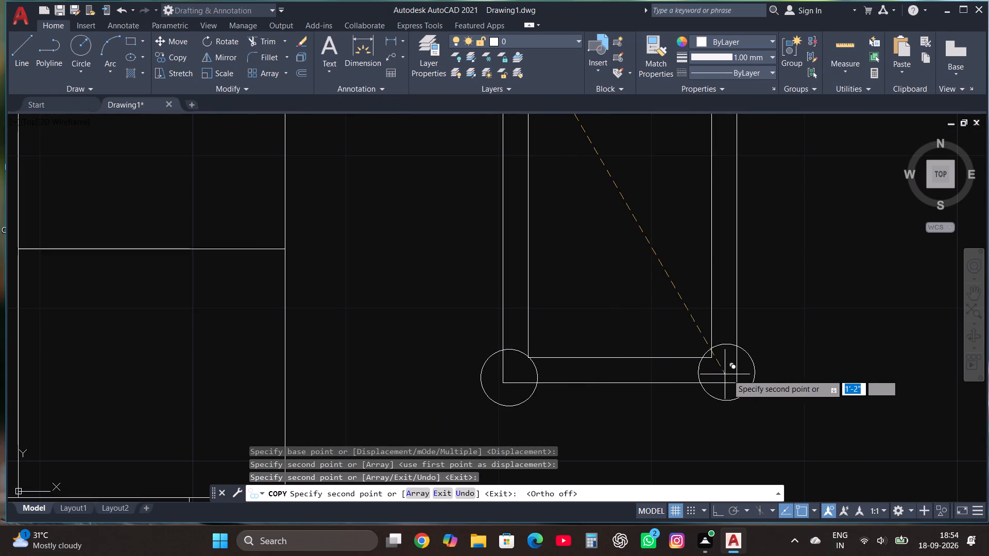
scroll(732, 376, "up", 2)
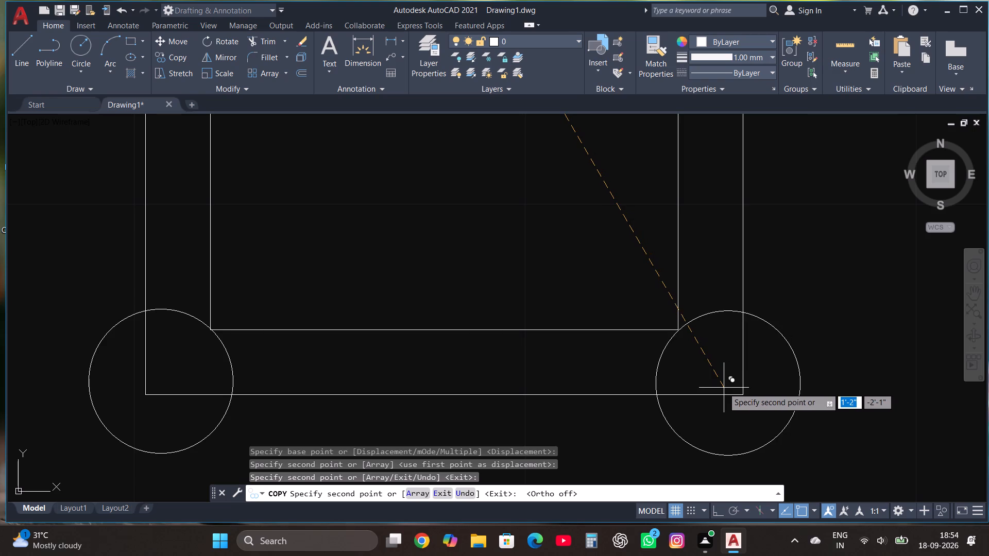
left_click(717, 393)
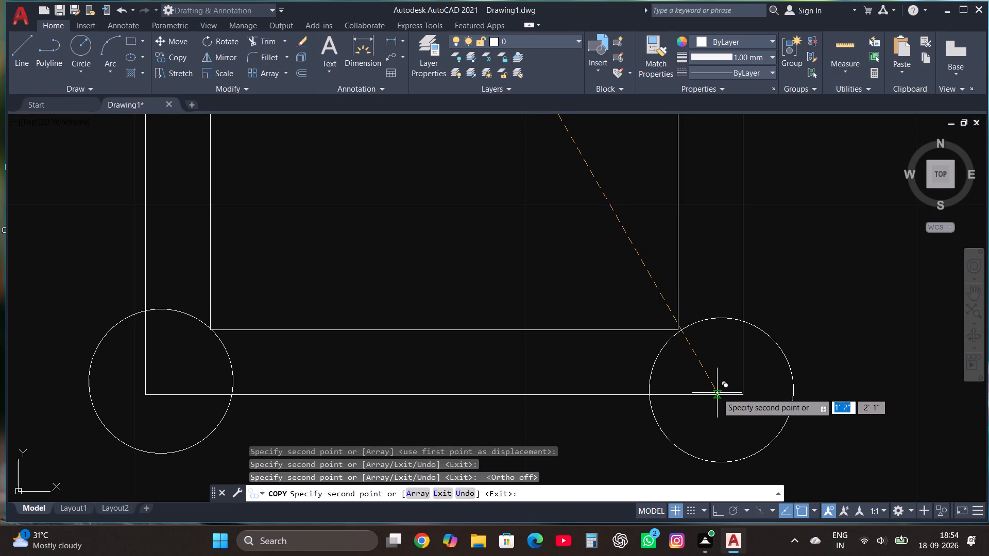
scroll(596, 376, "down", 1)
key("Escape")
Move the lower-right corner circle slightly up and left by its centre so it meets the inner rectangle's corner.
scroll(668, 339, "up", 4)
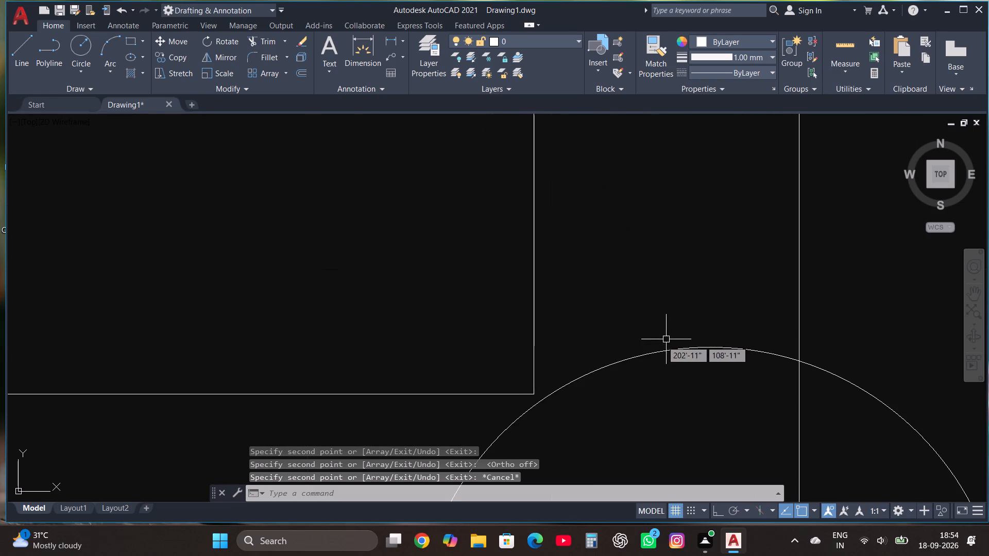
left_click(597, 374)
scroll(624, 358, "down", 2)
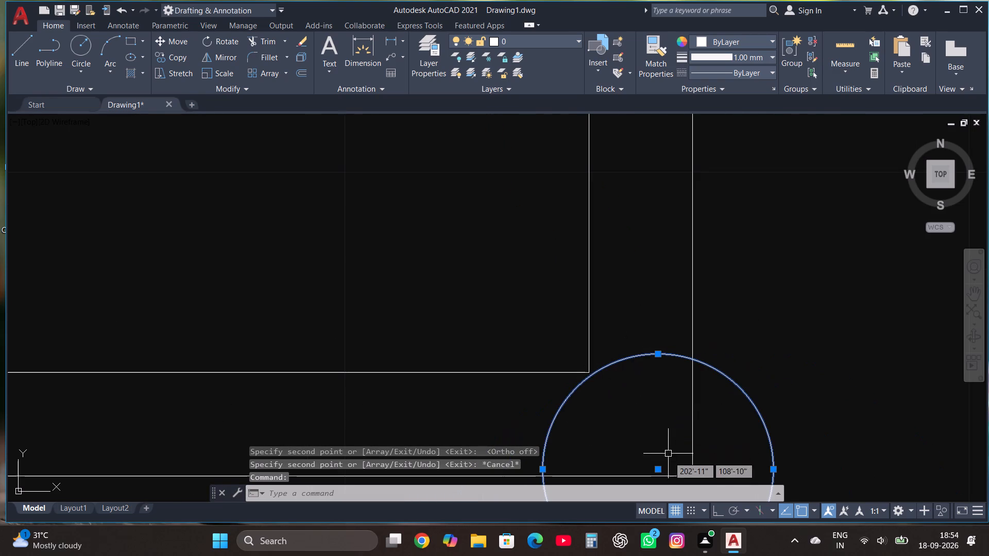
left_click(658, 468)
left_click(656, 465)
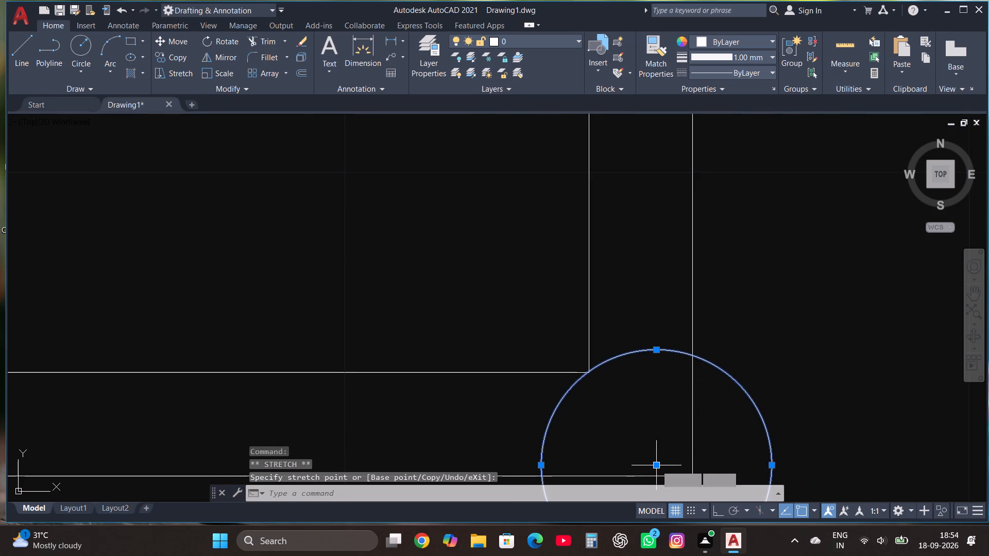
key("Escape")
Trim the outer table rectangle's edges inside the lower-left and lower-right corner circles.
scroll(688, 407, "down", 3)
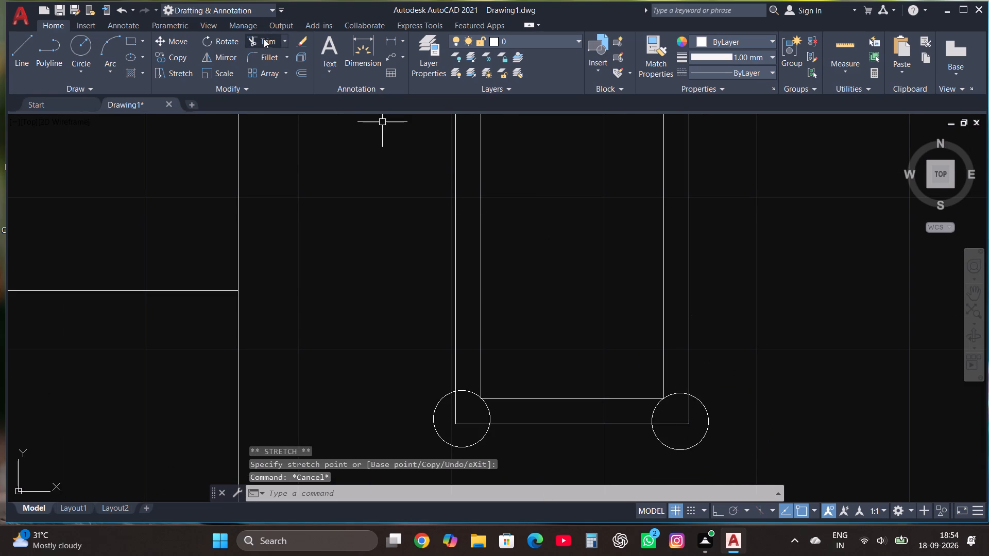
left_click(264, 40)
left_click(464, 424)
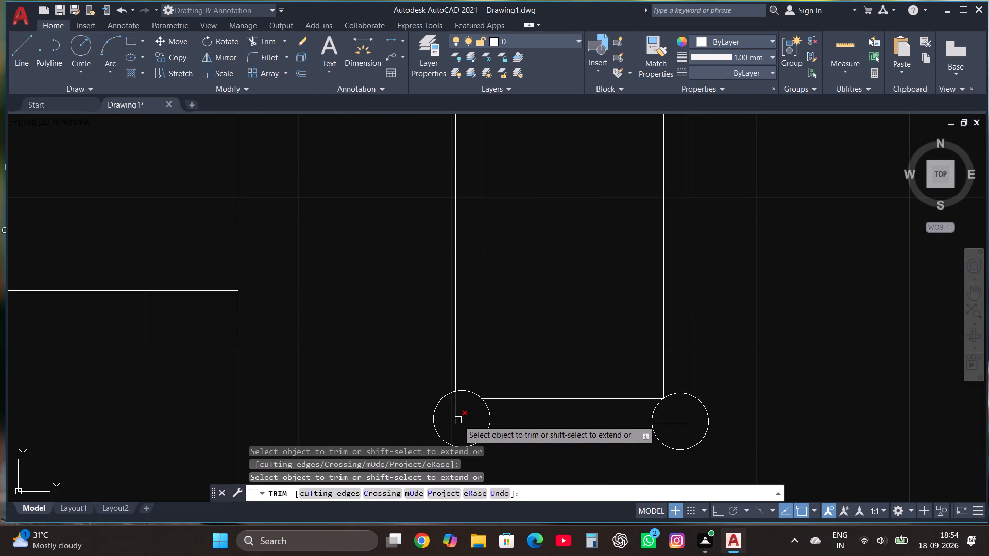
left_click(457, 420)
left_click(678, 423)
left_click(688, 421)
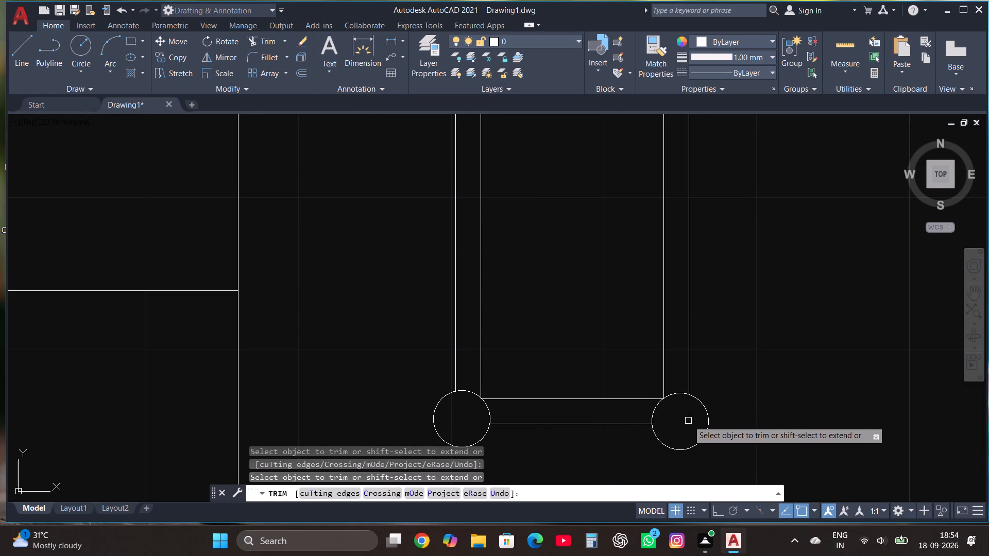
Trim the inner table rectangle's corner ends that protrude into the lower-right circle.
scroll(662, 403, "up", 7)
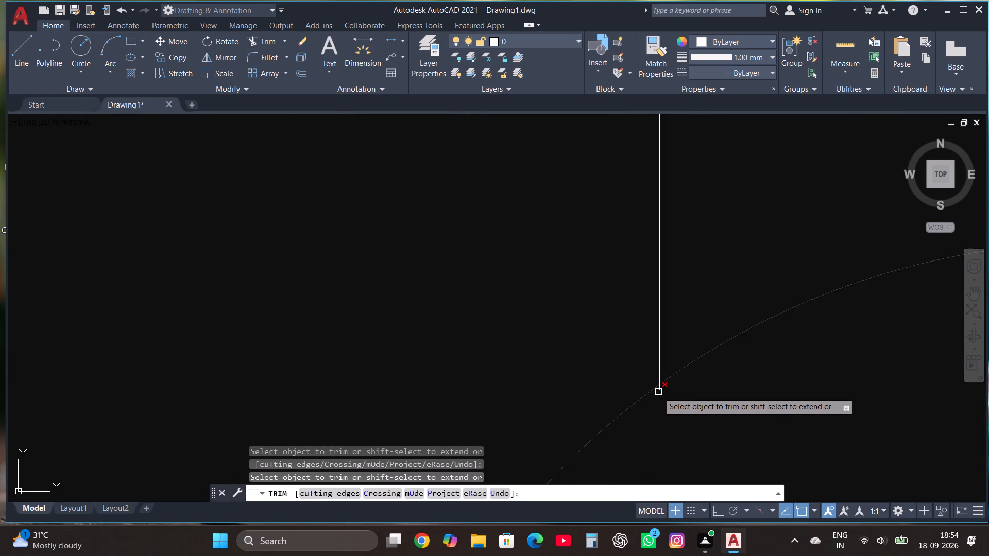
left_click(658, 392)
left_click(663, 389)
left_click(661, 389)
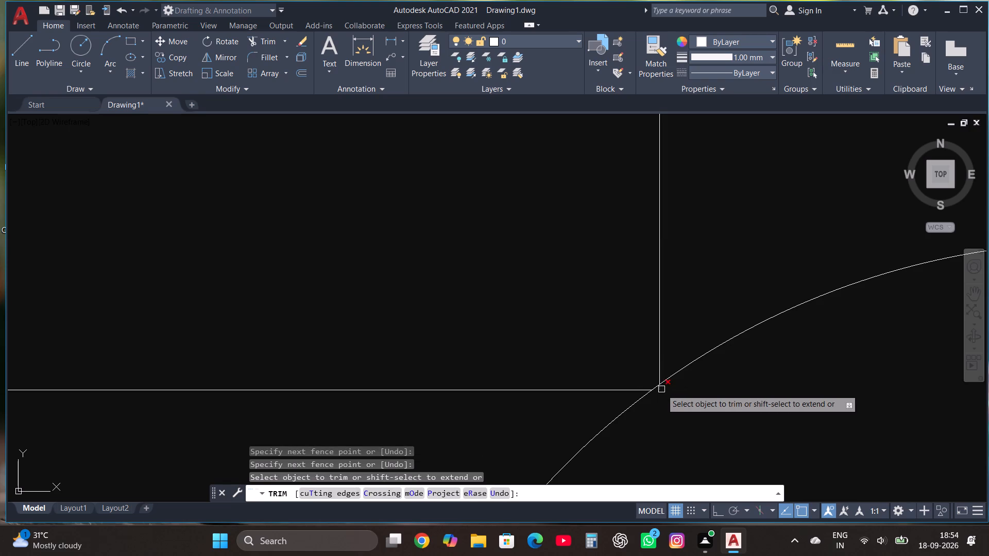
scroll(661, 389, "up", 3)
left_click(656, 389)
scroll(671, 416, "down", 5)
scroll(645, 340, "down", 5)
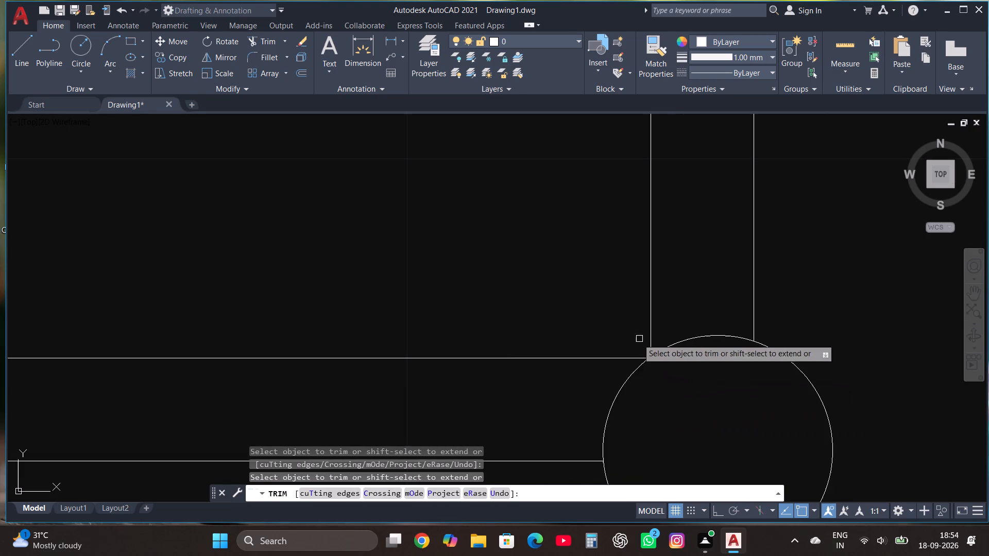
Trim the inner table rectangle's corner ends that protrude into the lower-left circle.
scroll(633, 340, "down", 4)
scroll(485, 334, "up", 4)
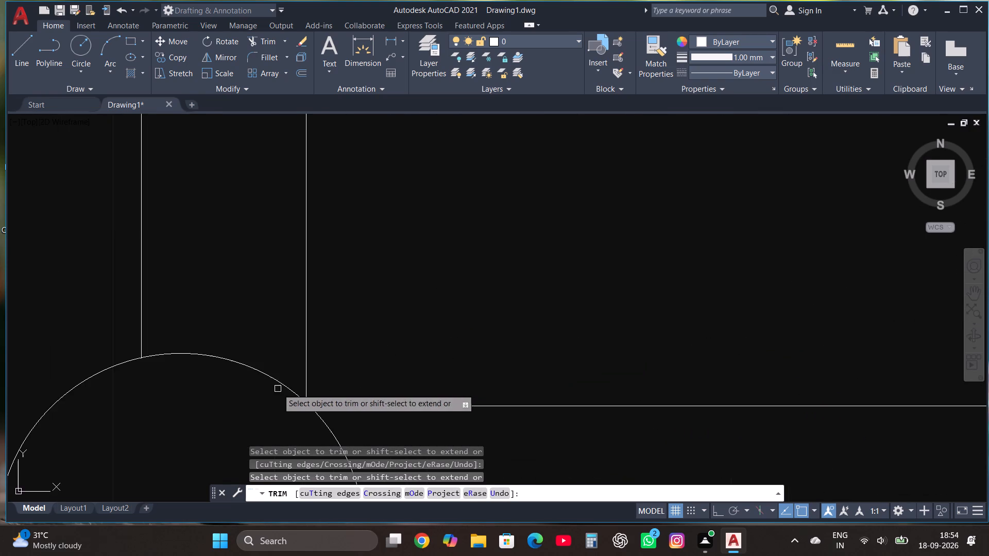
scroll(280, 389, "up", 5)
scroll(458, 351, "down", 2)
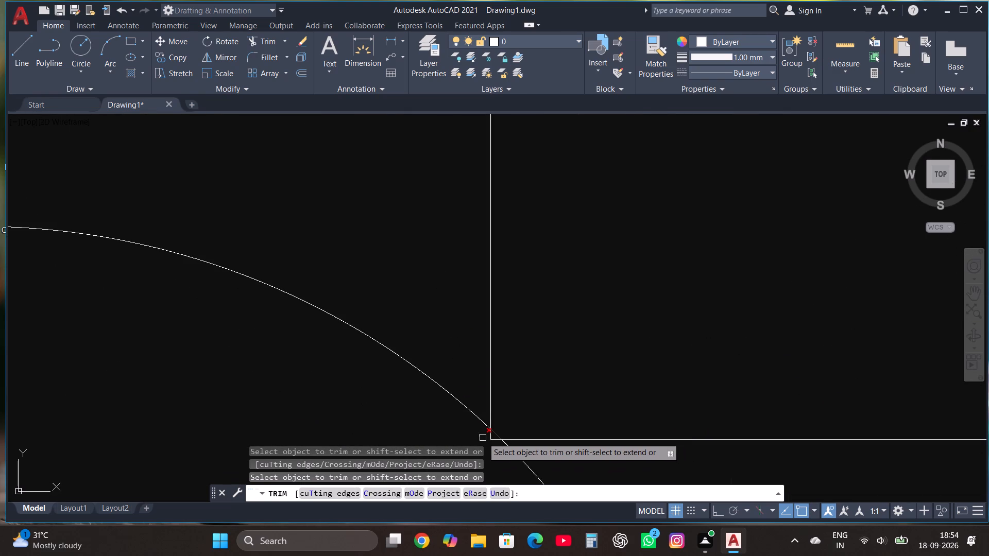
left_click(488, 437)
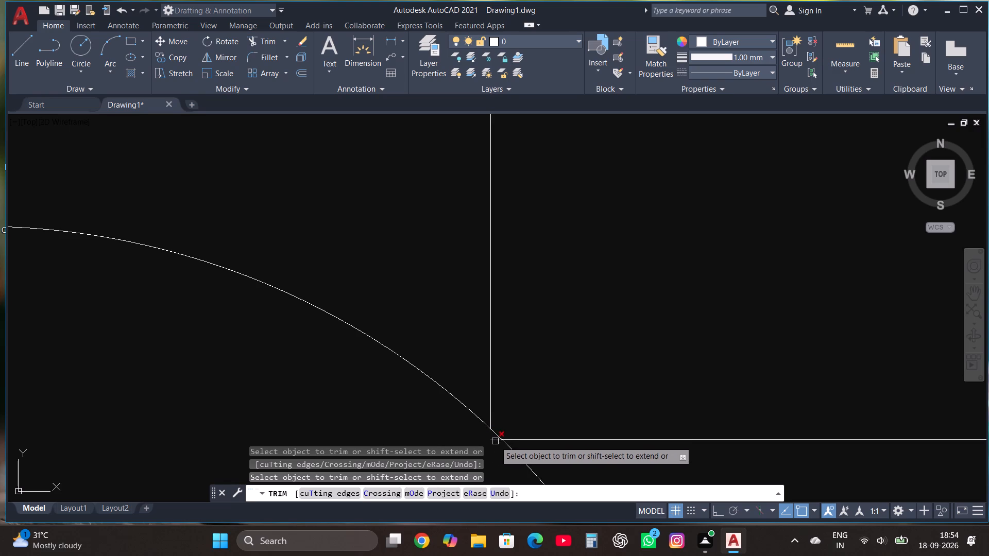
left_click(495, 441)
Trim the outer table rectangle's corner inside the upper-right circle with a fence across both edges.
scroll(495, 441, "down", 9)
scroll(516, 363, "down", 2)
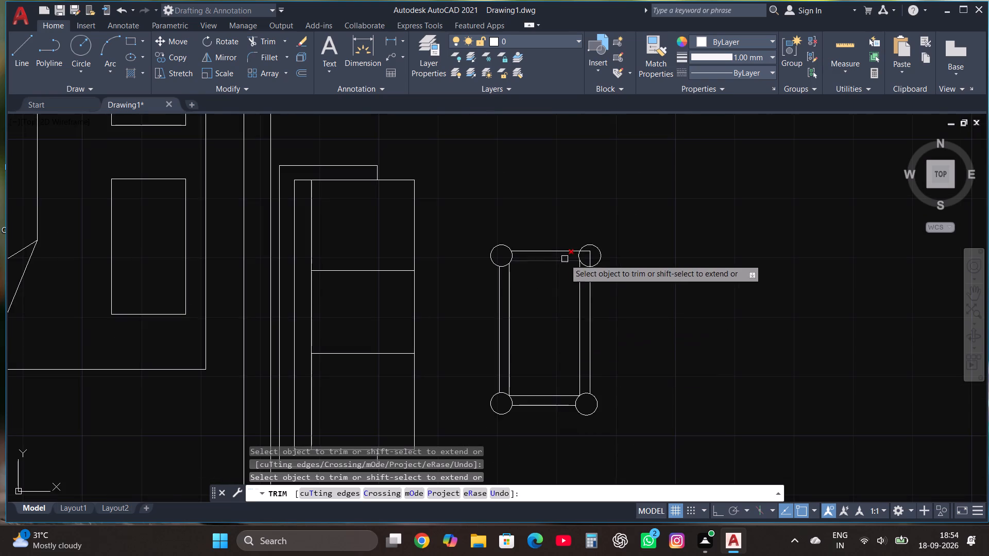
scroll(565, 259, "up", 3)
scroll(691, 201, "up", 2)
left_click(595, 250)
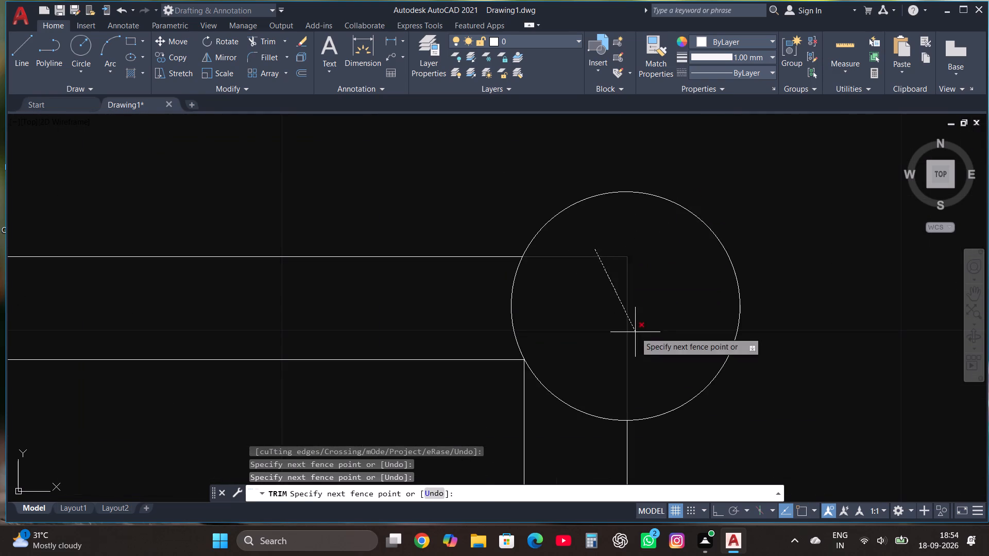
left_click(635, 332)
scroll(507, 360, "up", 4)
scroll(575, 364, "up", 4)
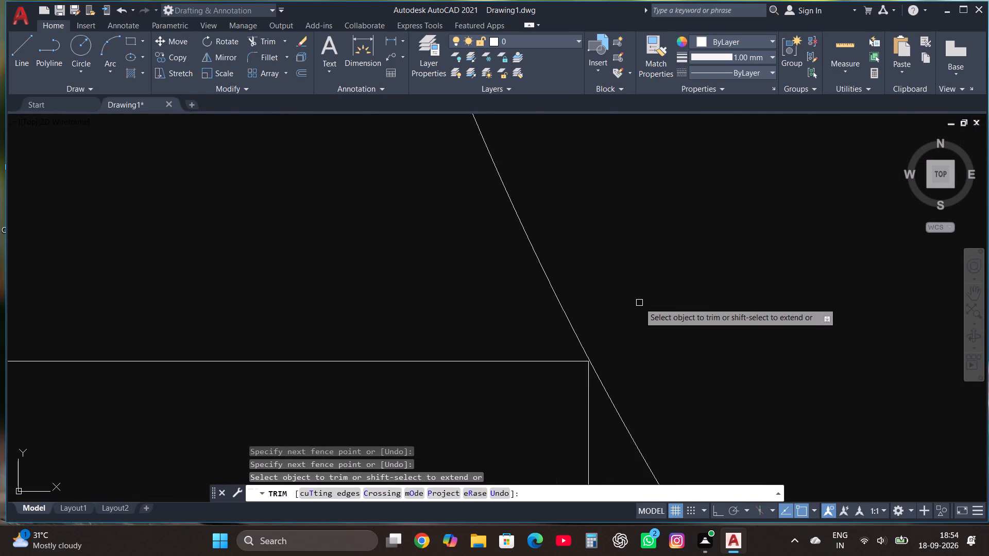
key("Escape")
scroll(636, 304, "down", 4)
scroll(554, 319, "down", 11)
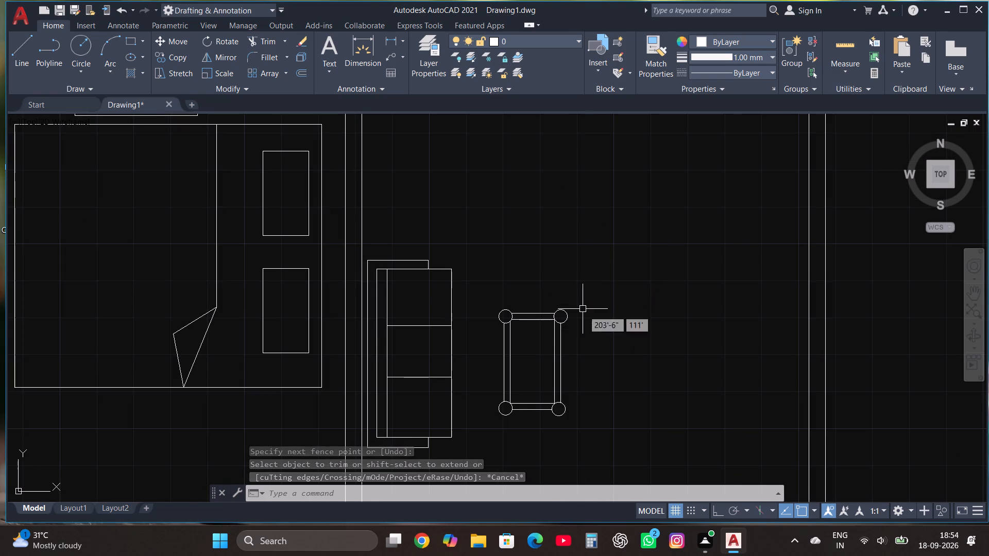
scroll(466, 309, "down", 3)
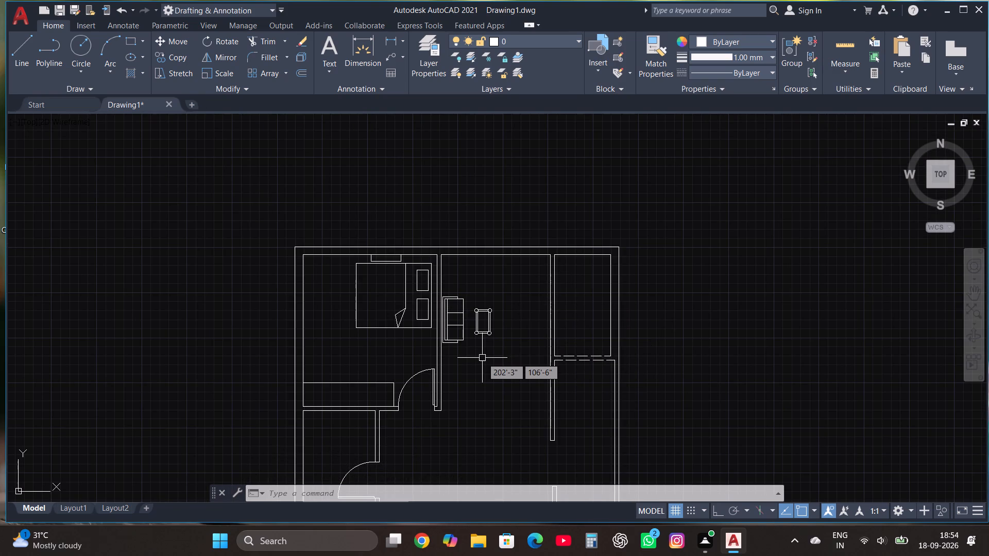
Draw a narrow TV cabinet rectangle about 4'-3" long against the living room wall opposite the sofa.
left_click(128, 42)
scroll(549, 314, "up", 1)
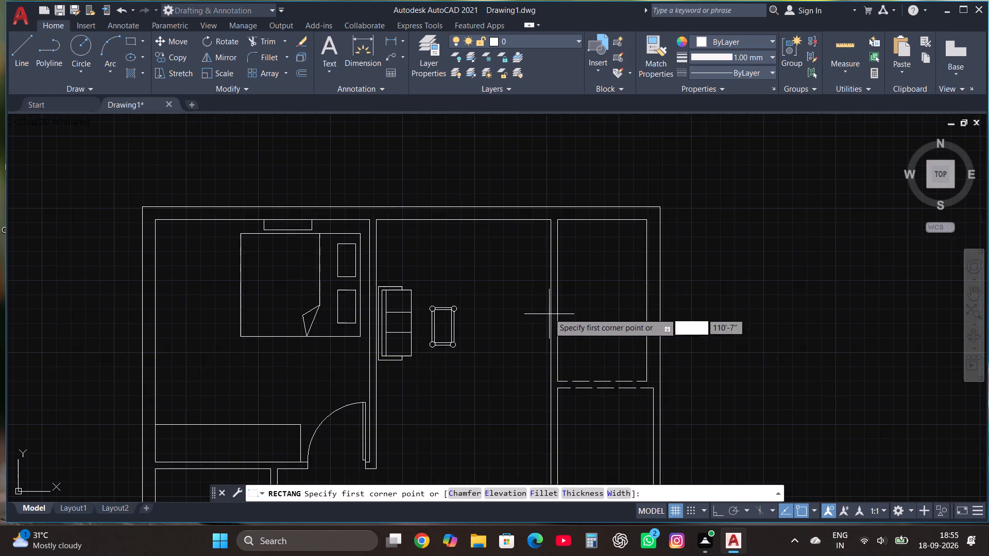
left_click(551, 281)
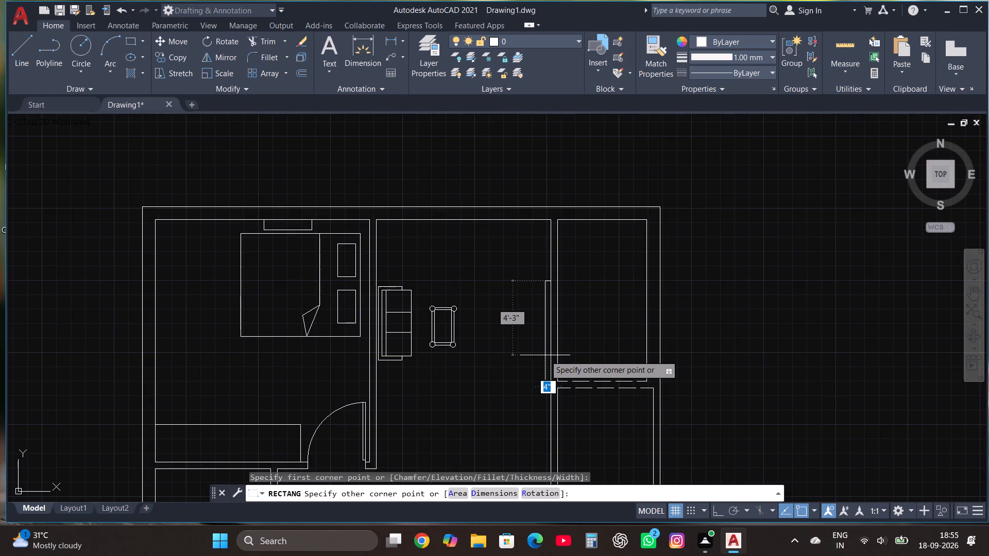
left_click(538, 353)
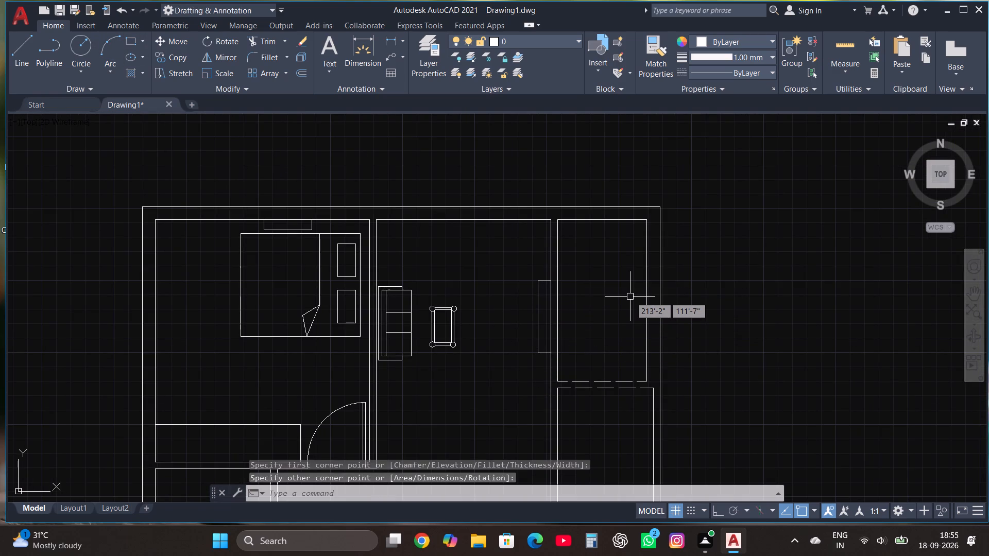
scroll(557, 331, "up", 2)
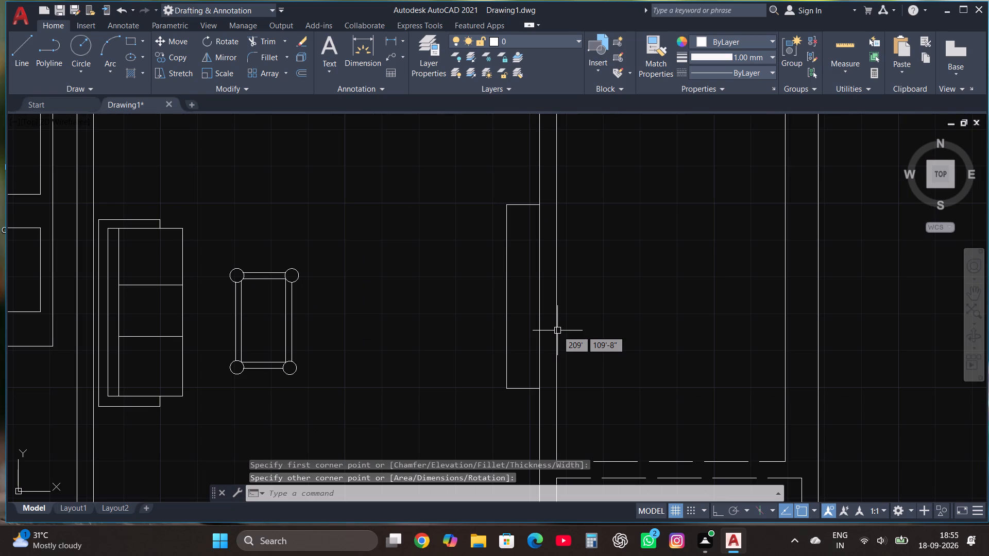
Draw a vertical line about 1'-9" long inside the TV cabinet rectangle, near its front edge, with Ortho on.
scroll(557, 331, "down", 1)
left_click(18, 47)
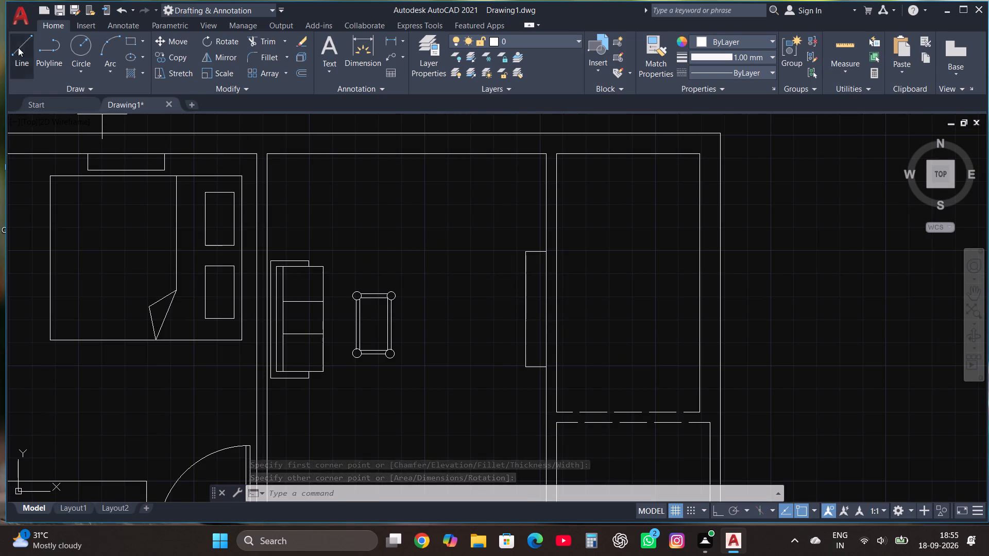
left_click(532, 290)
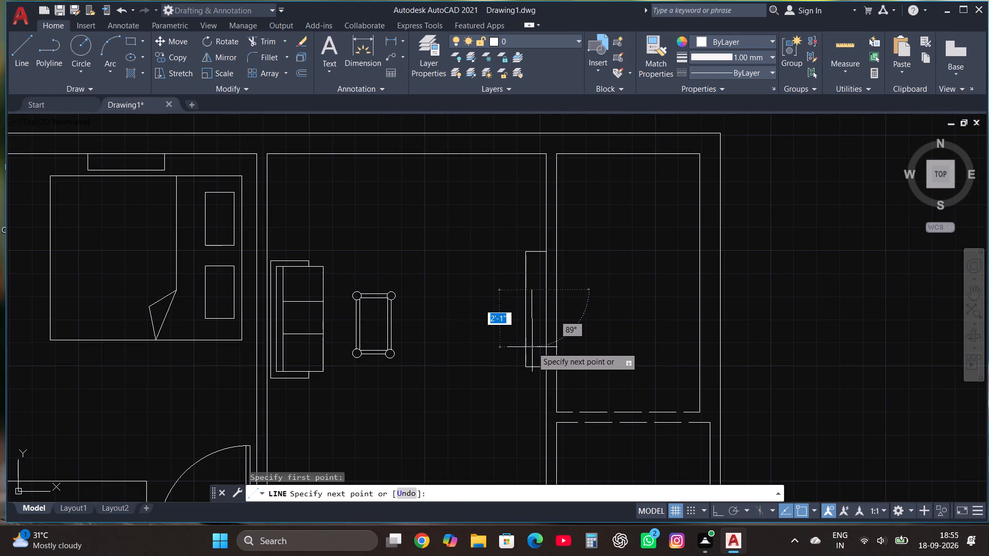
key("F8")
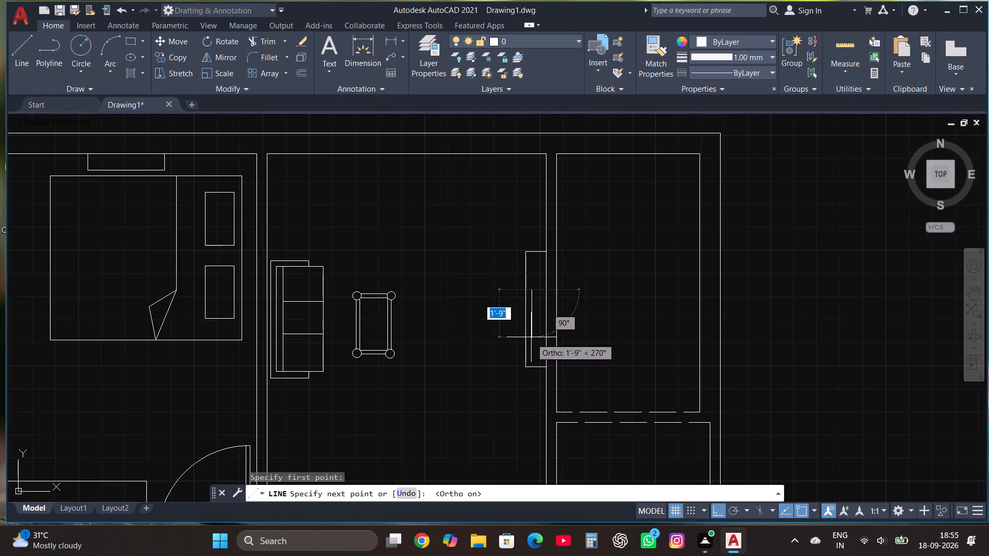
left_click(531, 337)
key("Escape")
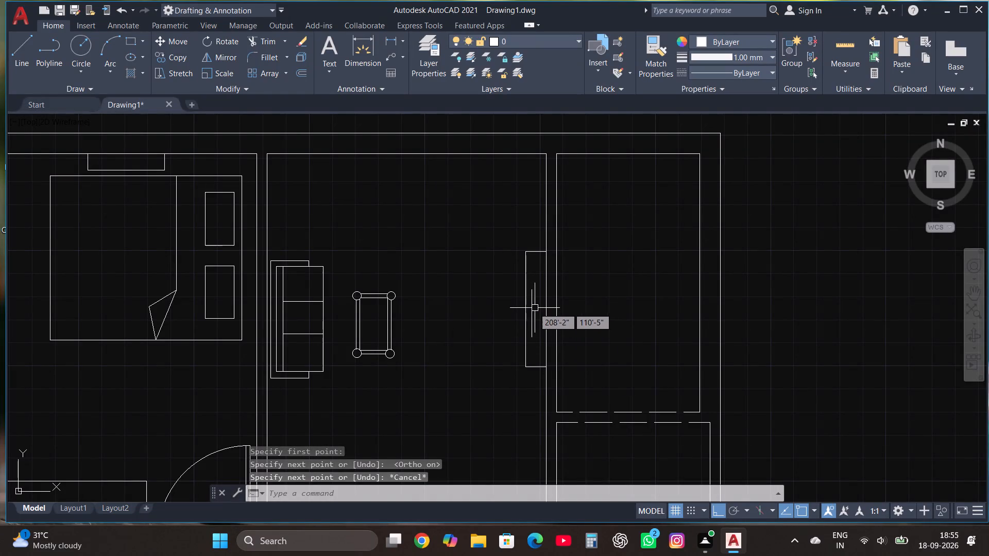
Move the vertical line up about 3" by its midpoint grip within the cabinet rectangle.
left_click(532, 307)
scroll(532, 307, "up", 1)
left_click(530, 315)
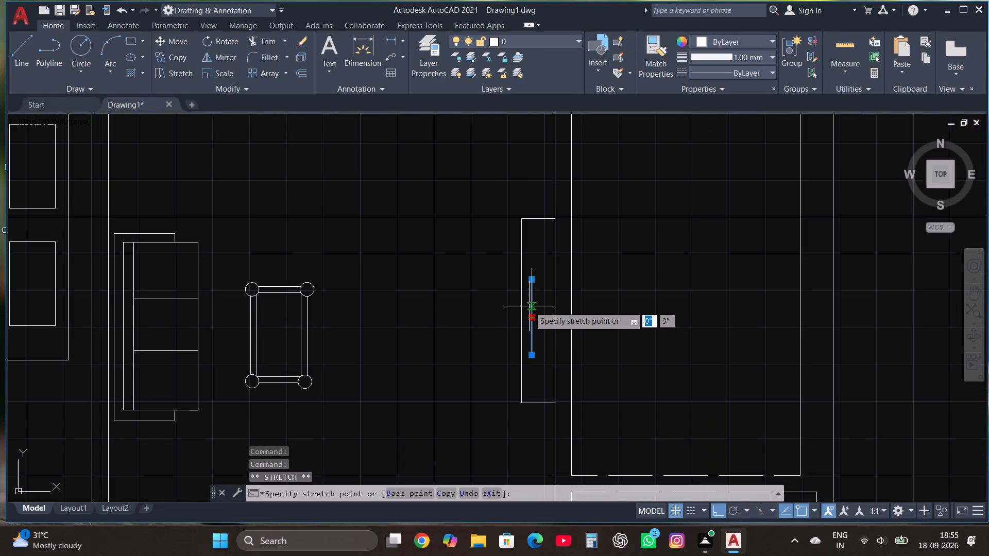
left_click(529, 306)
key("Escape")
scroll(578, 396, "down", 1)
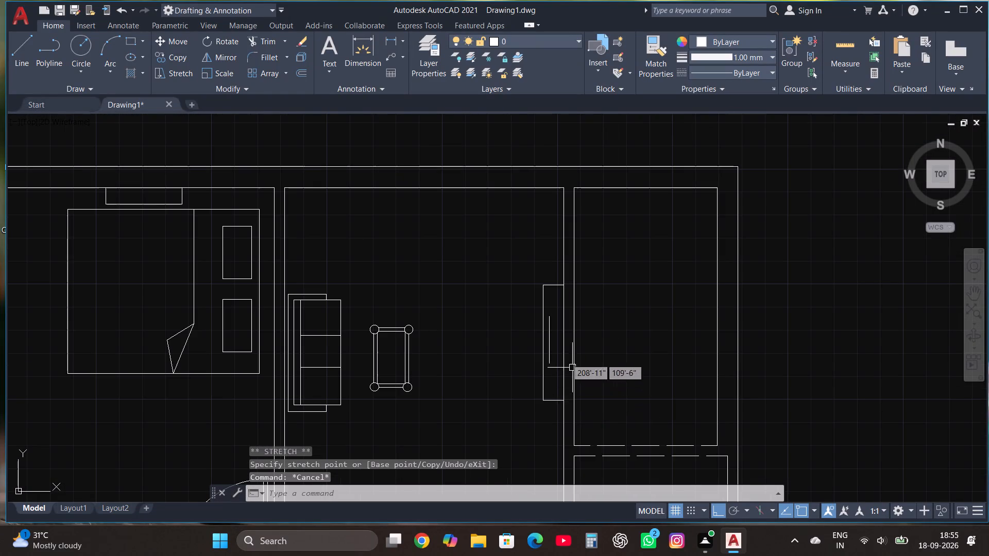
Draw a small rectangle about 8" high between the vertical line and the wall as the TV mount.
scroll(562, 327, "up", 2)
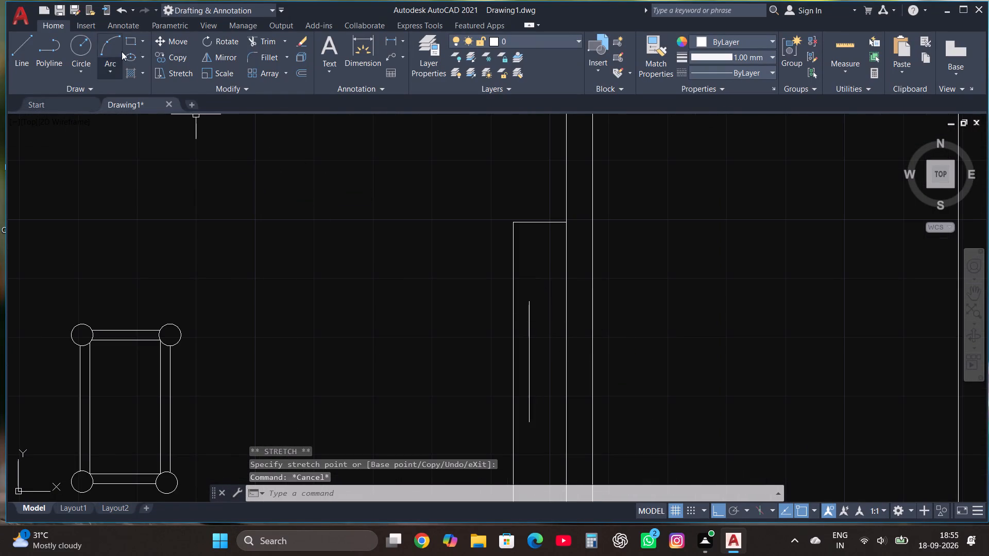
left_click(136, 40)
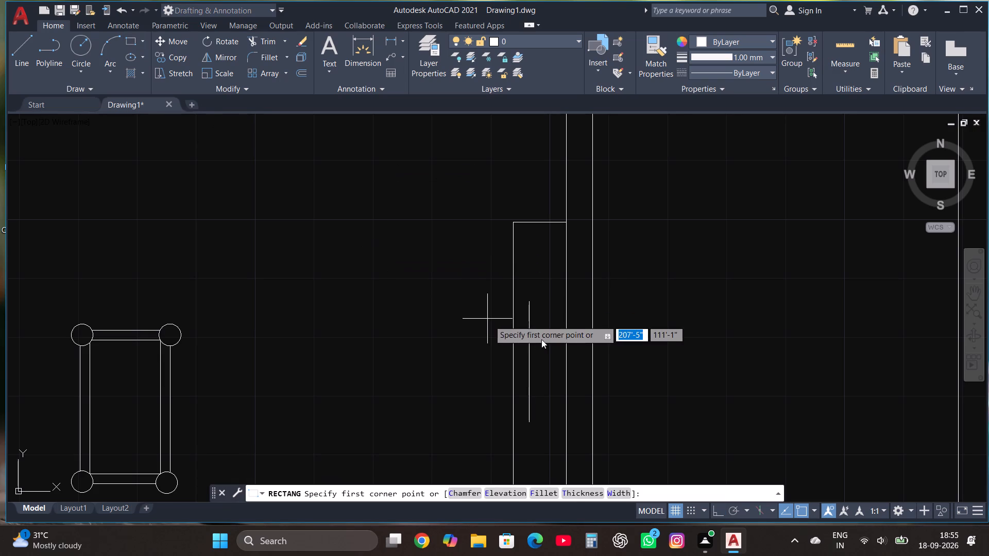
left_click(527, 343)
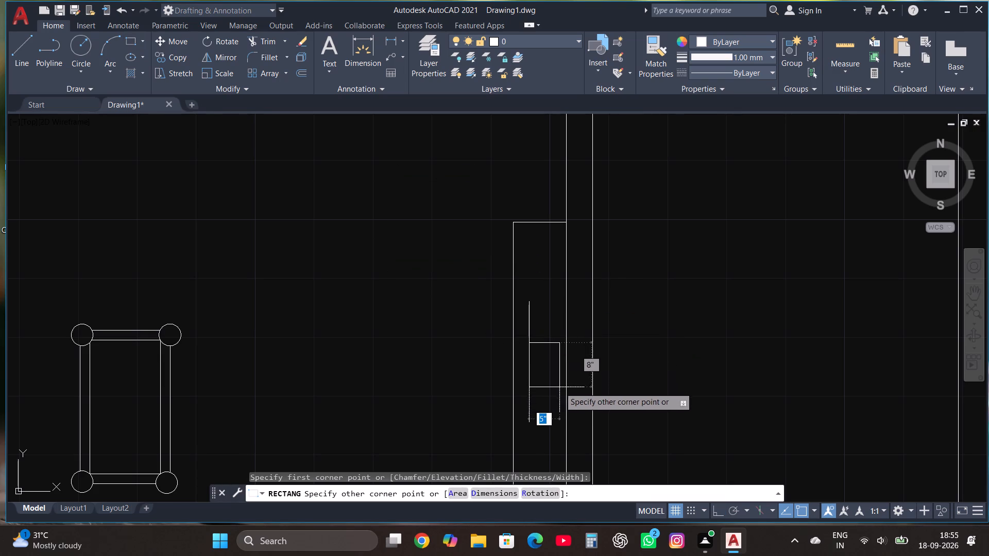
left_click(565, 386)
key("Escape")
scroll(565, 386, "down", 3)
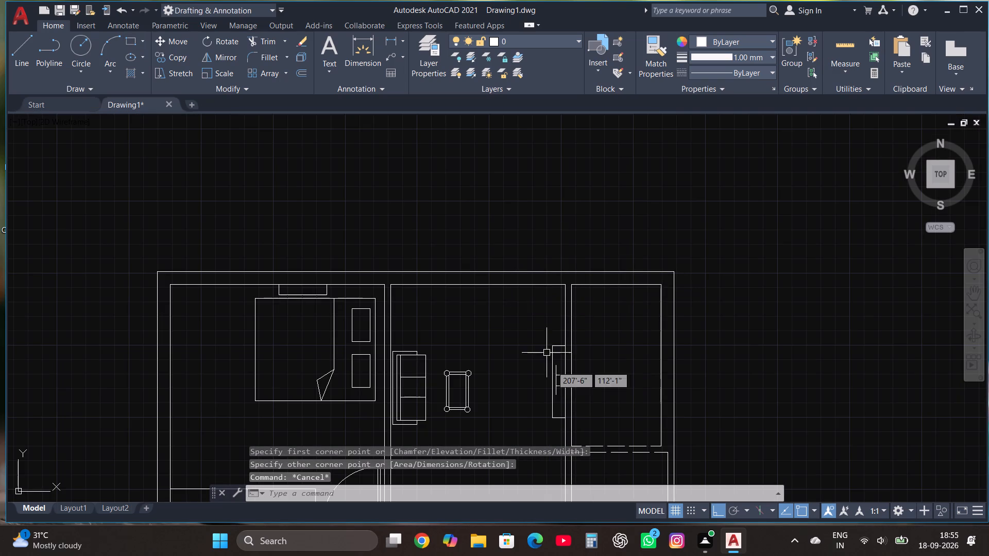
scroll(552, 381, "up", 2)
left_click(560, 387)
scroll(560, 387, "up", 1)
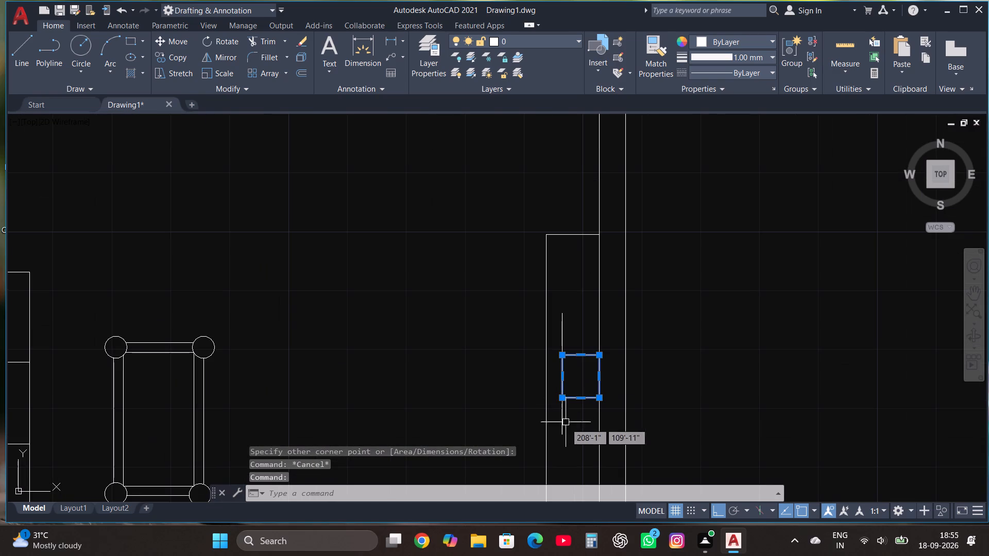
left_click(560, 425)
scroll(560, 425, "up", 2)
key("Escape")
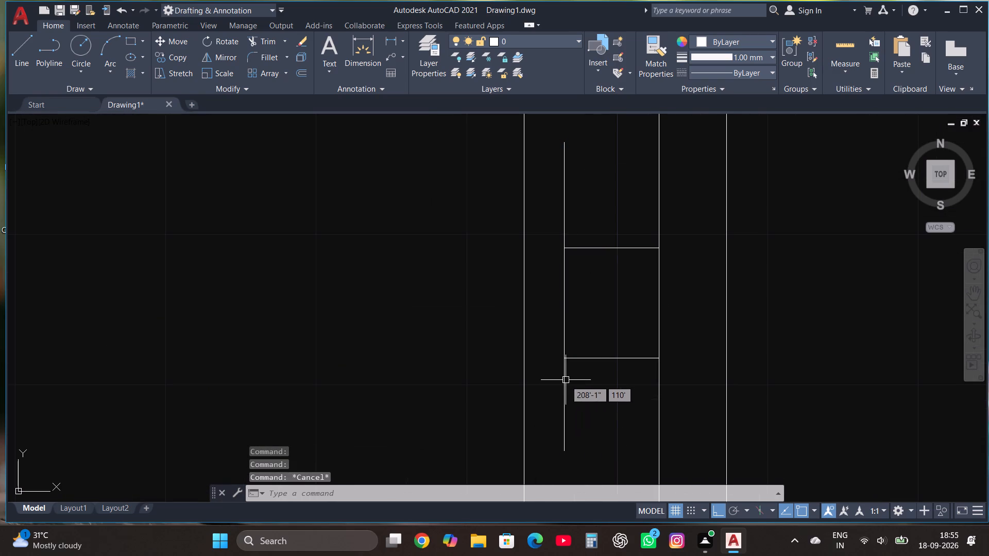
Copy the vertical line a short distance toward the cabinet's front edge to give the TV screen thickness.
left_click(566, 381)
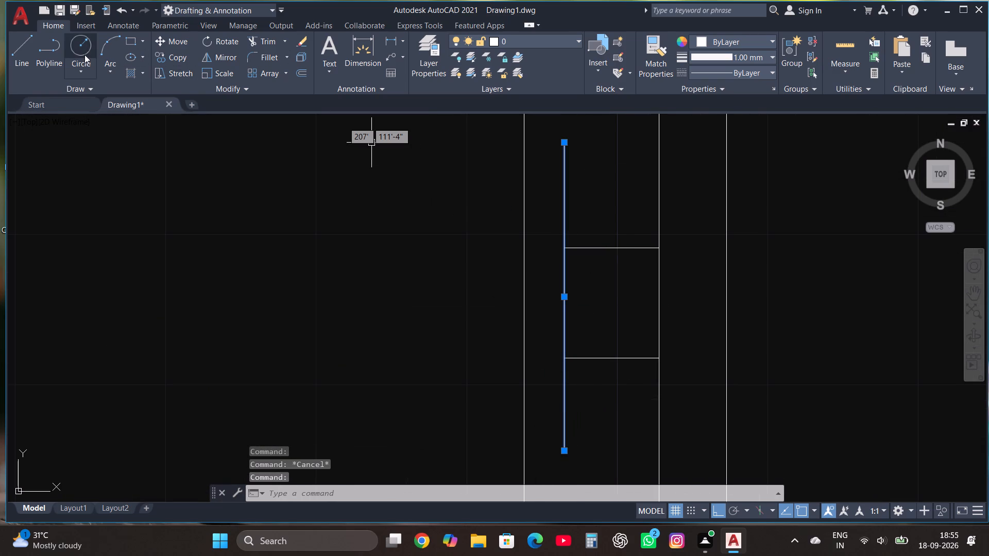
left_click(178, 58)
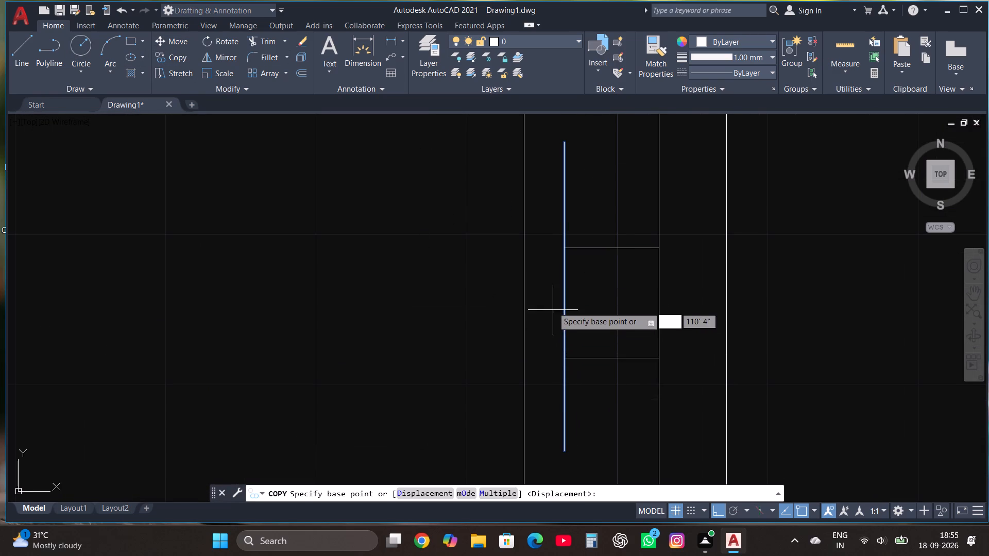
left_click(562, 305)
left_click(551, 305)
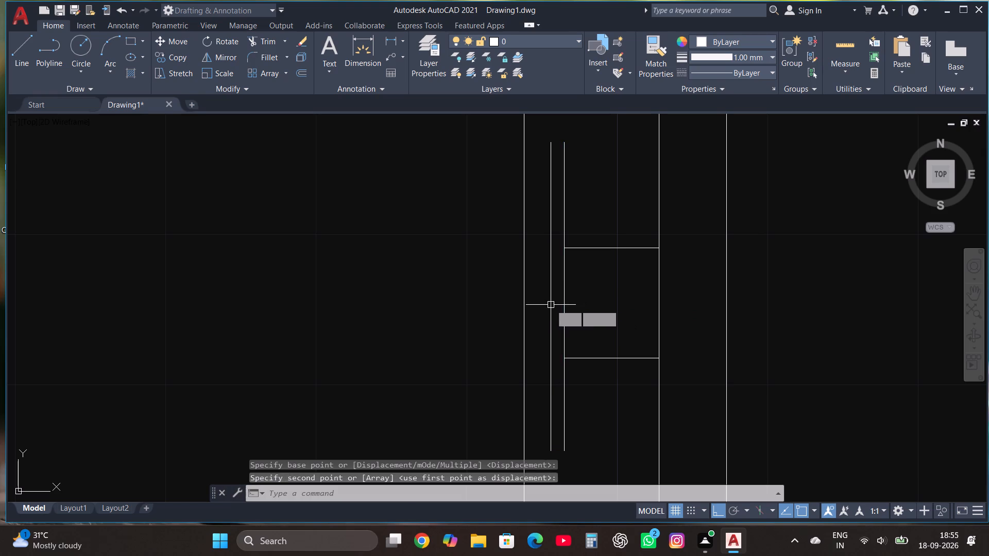
key("Escape")
Close the upper and lower ends of the two parallel TV screen lines with short horizontal lines.
left_click(23, 46)
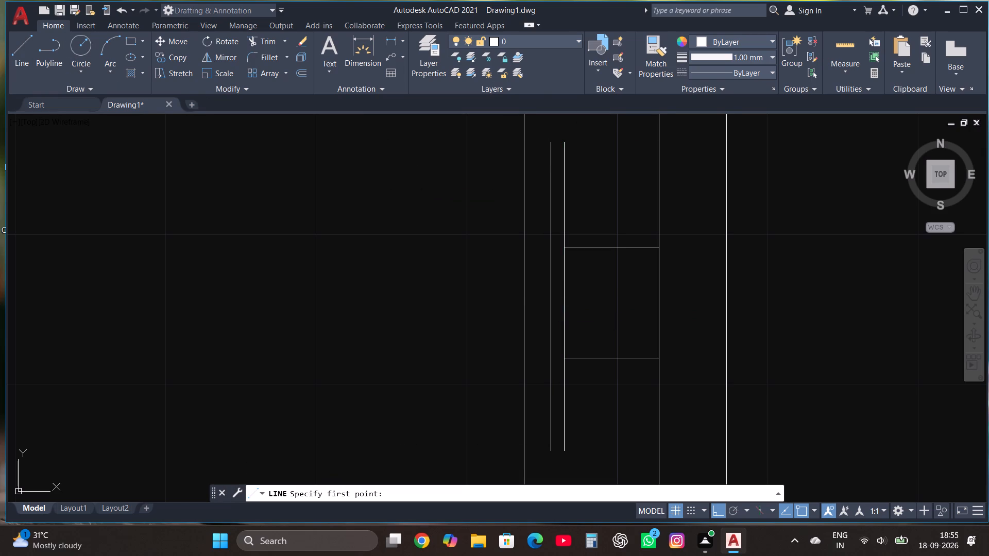
left_click(549, 141)
left_click(566, 143)
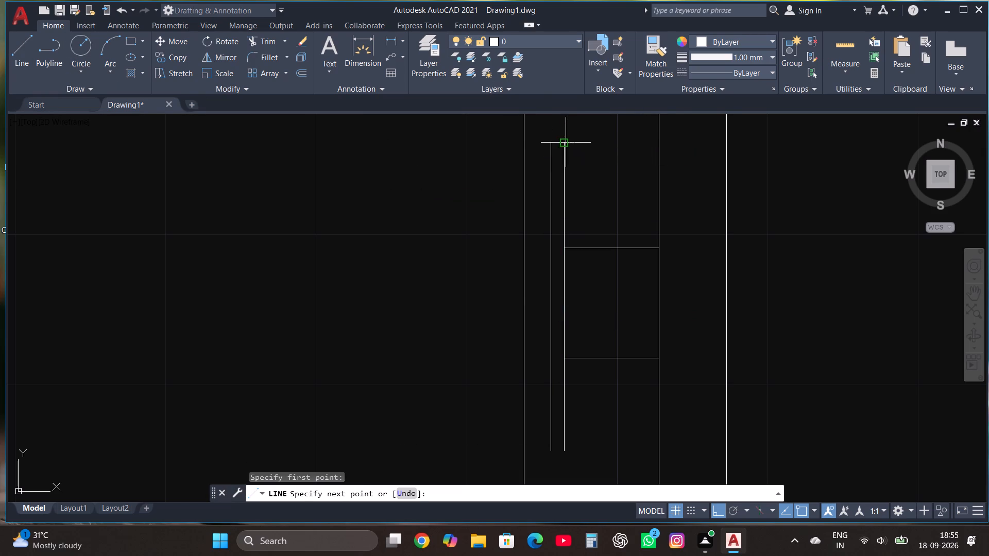
key("Escape")
left_click(22, 51)
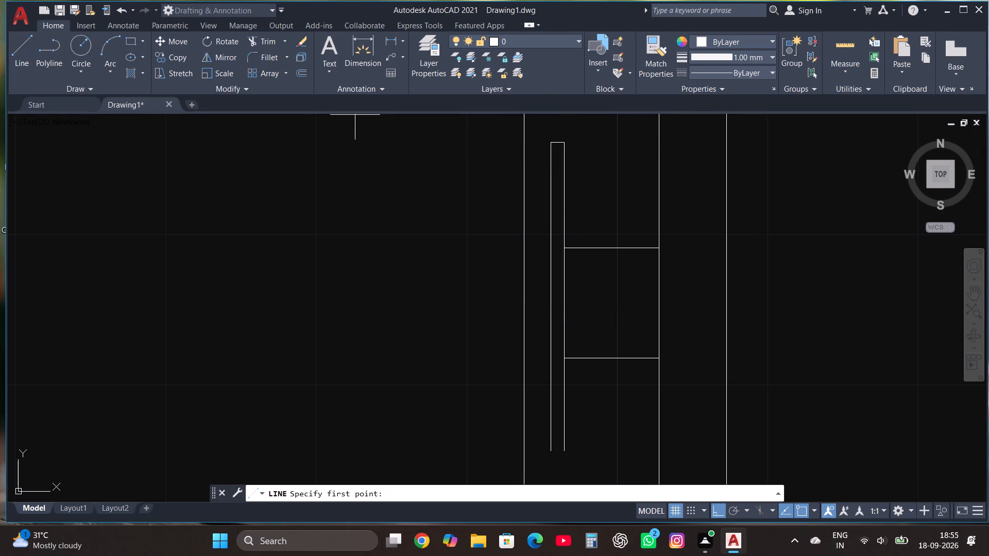
left_click(551, 453)
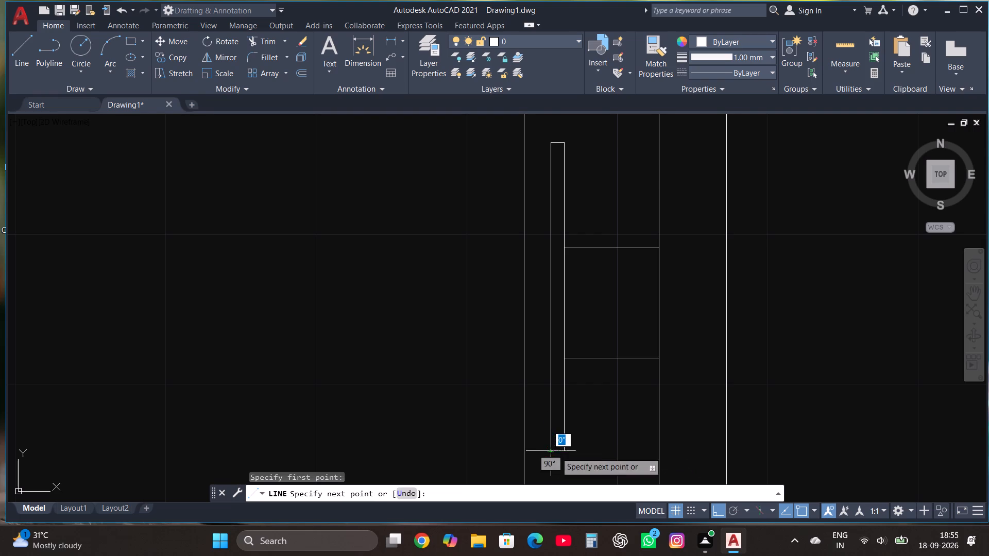
left_click(565, 451)
key("Escape")
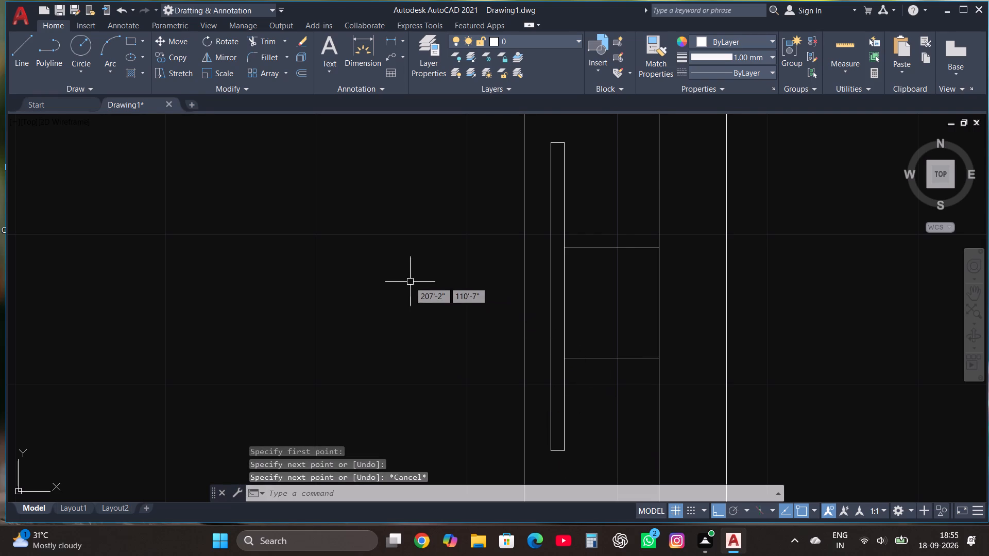
Hatch the narrow TV screen outline with the SOLID pattern.
type("hatch")
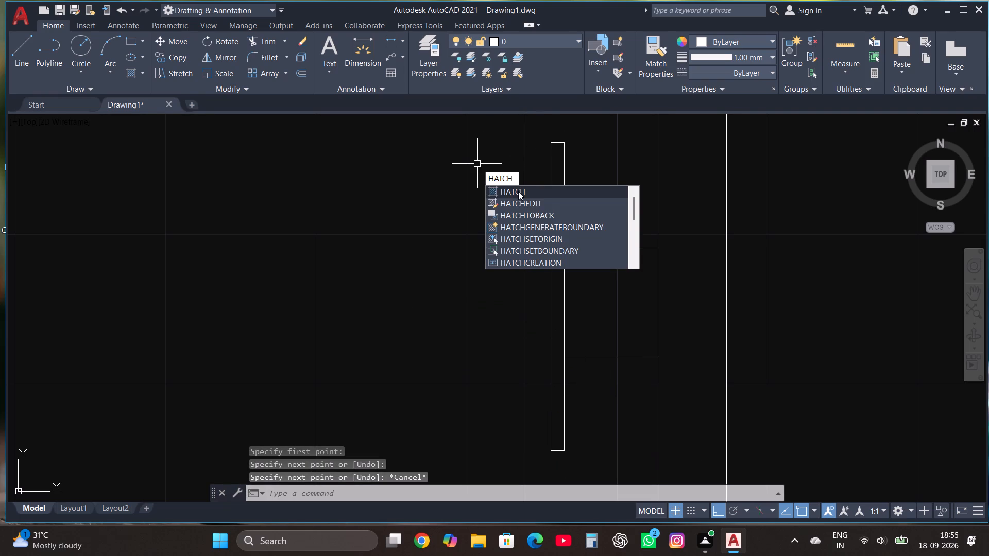
left_click(518, 191)
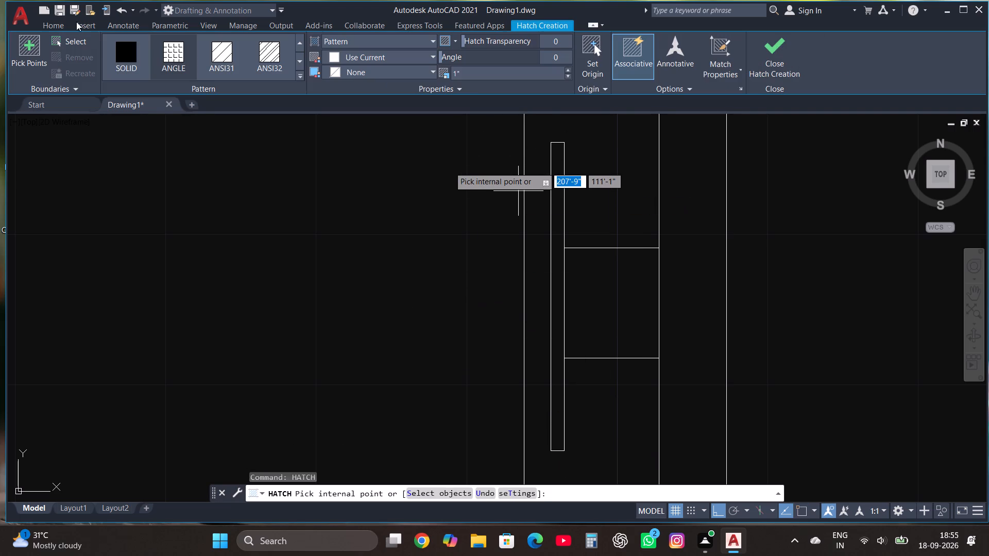
triple_click(558, 215)
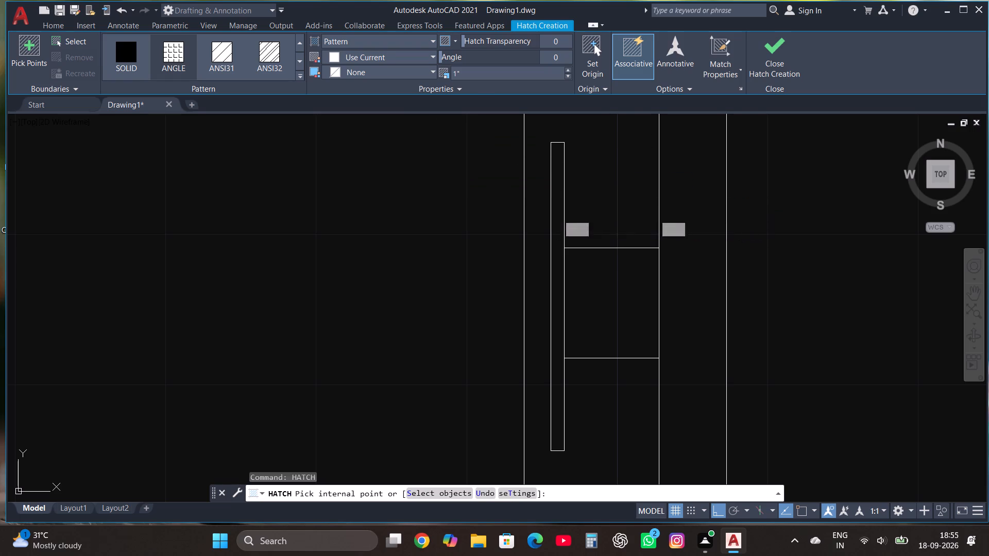
left_click(128, 58)
left_click(554, 248)
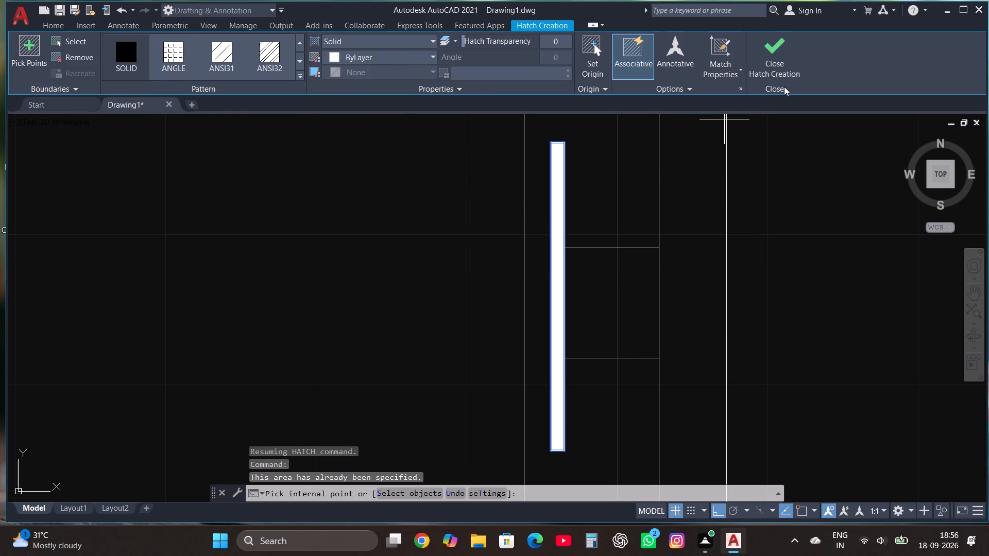
left_click(776, 61)
scroll(526, 320, "down", 3)
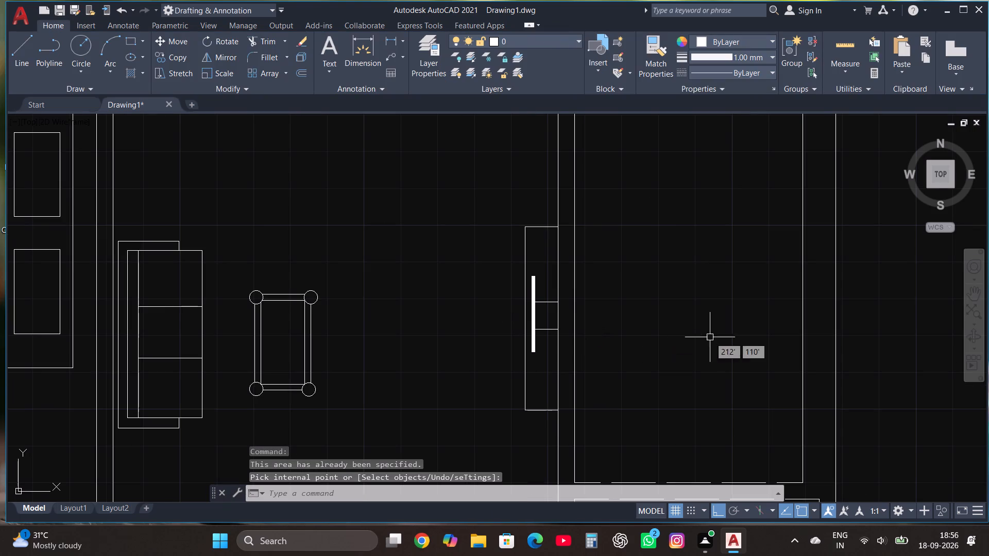
key("Escape")
Draw a rectangle about 2'-4" by 1'-8" in the upper part of the plan's upper-right room.
scroll(643, 319, "down", 3)
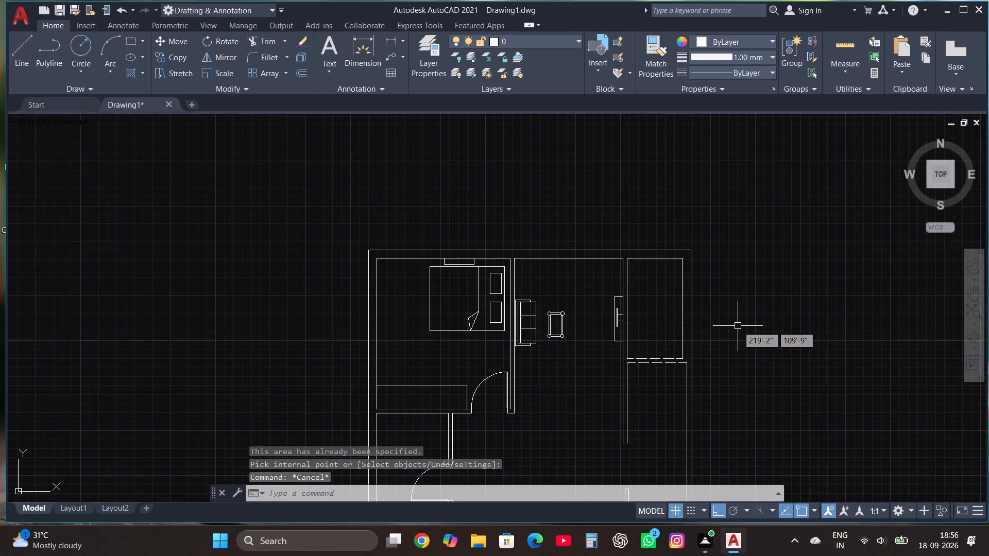
scroll(711, 253, "up", 1)
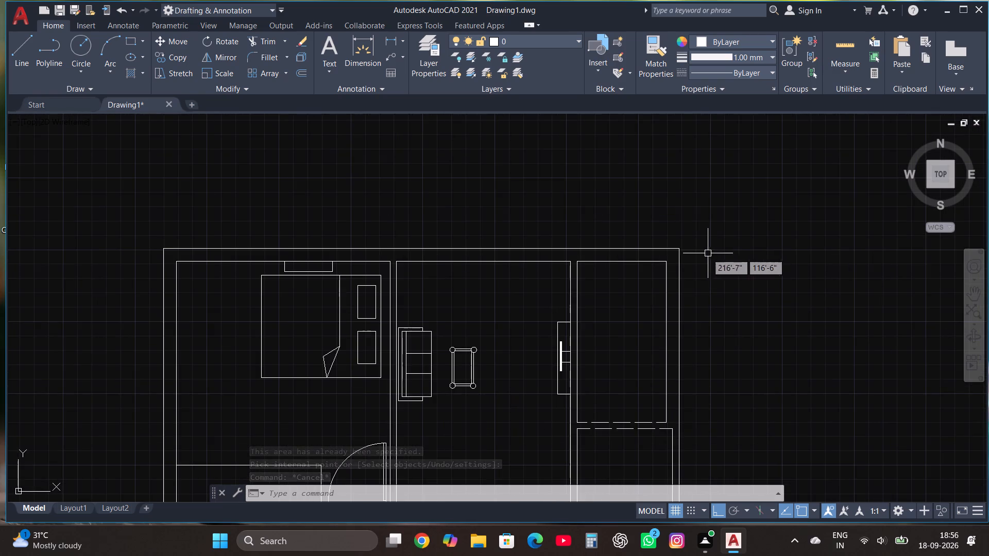
scroll(674, 269, "up", 2)
left_click(130, 39)
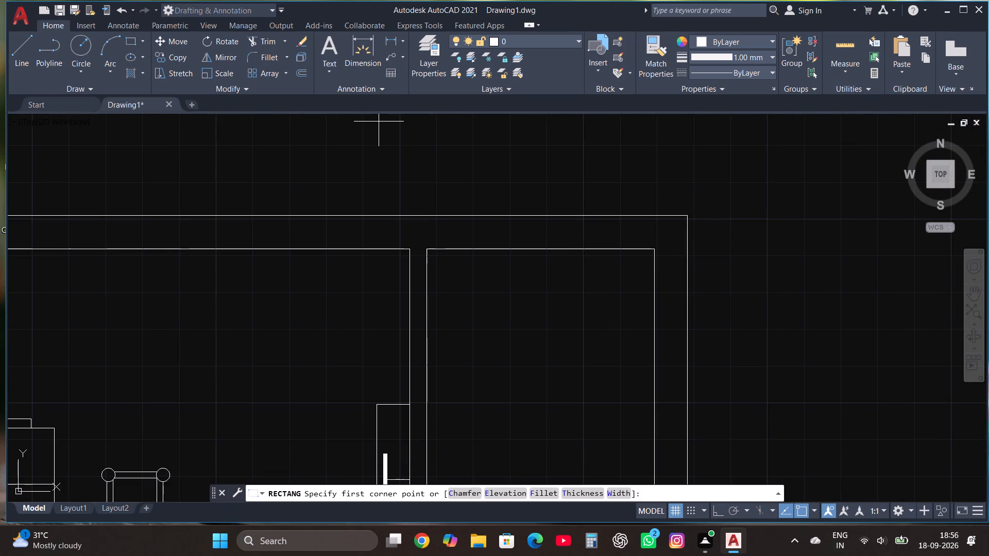
scroll(509, 254, "up", 1)
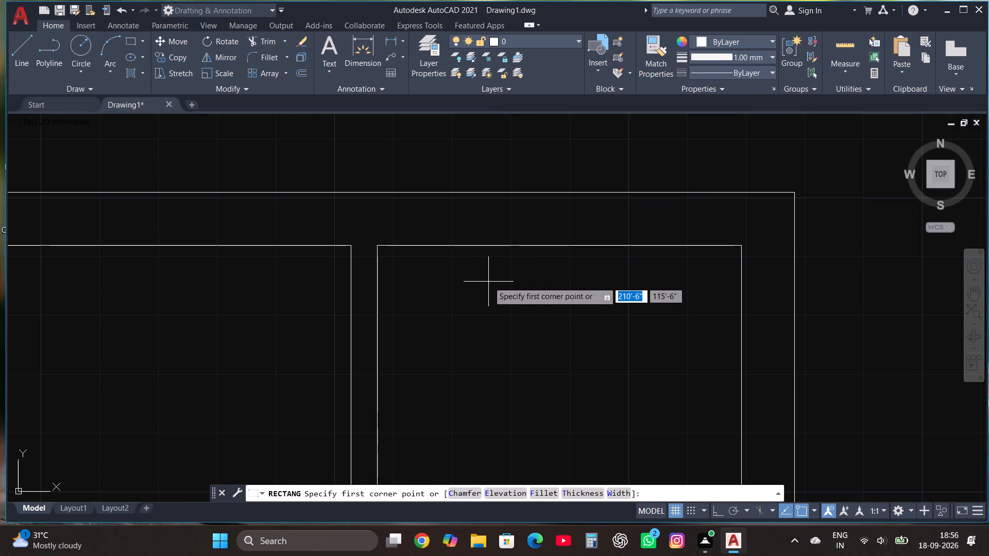
left_click(490, 291)
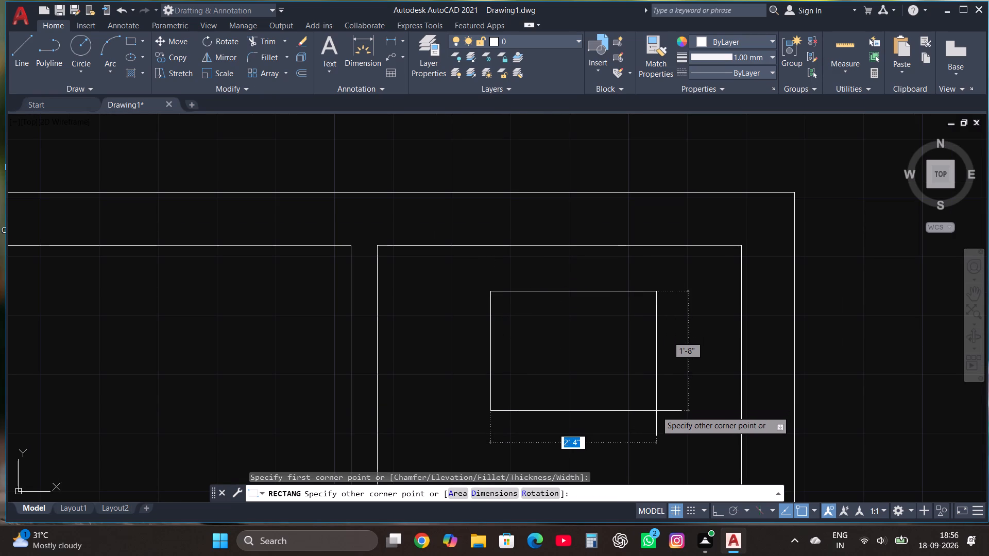
left_click(656, 411)
key("Escape")
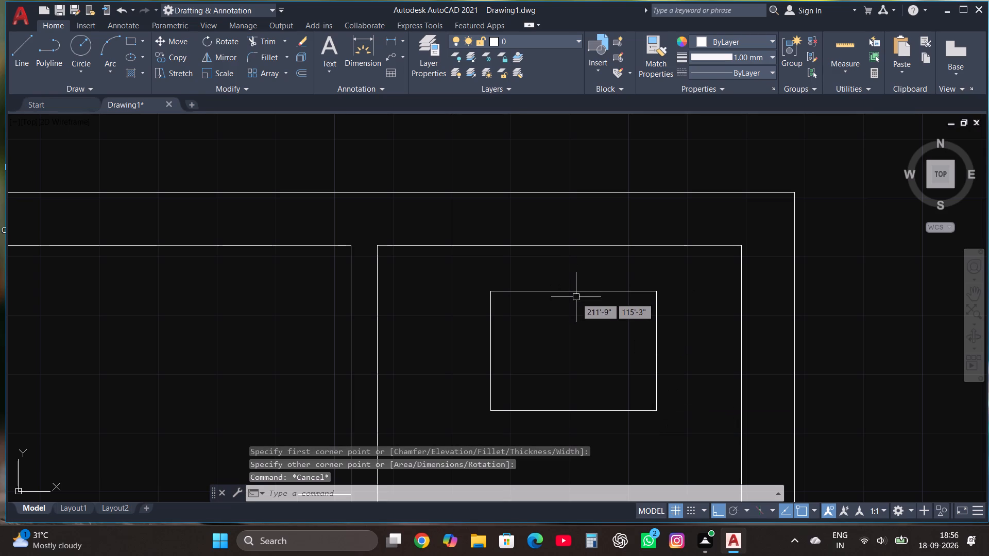
Move the newly drawn rectangle a short distance horizontally toward the room's left wall.
left_click(575, 290)
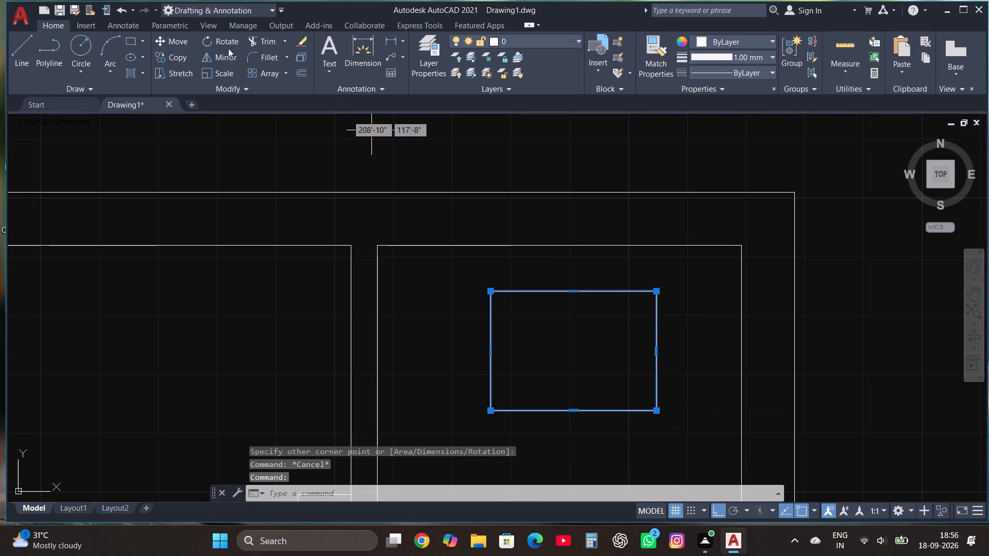
left_click(170, 37)
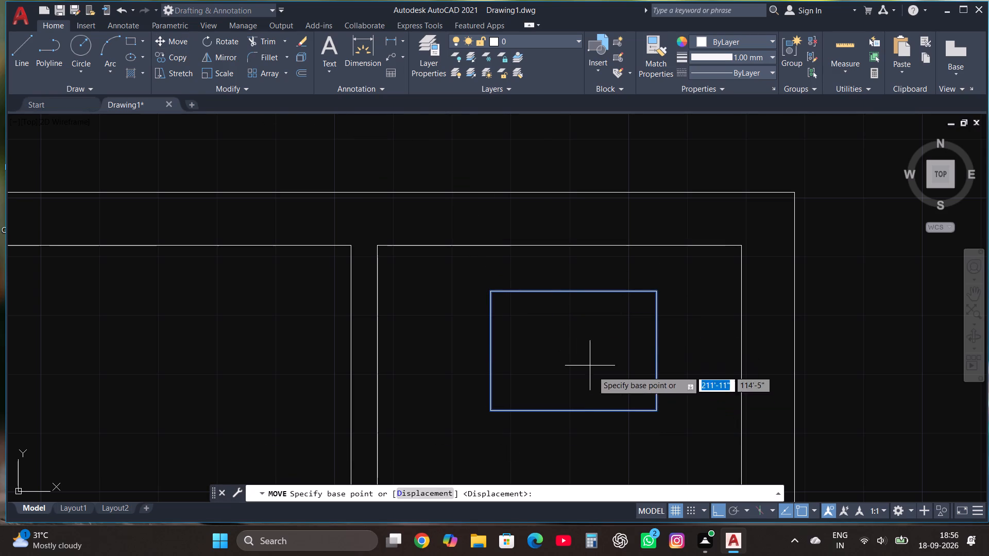
left_click(594, 351)
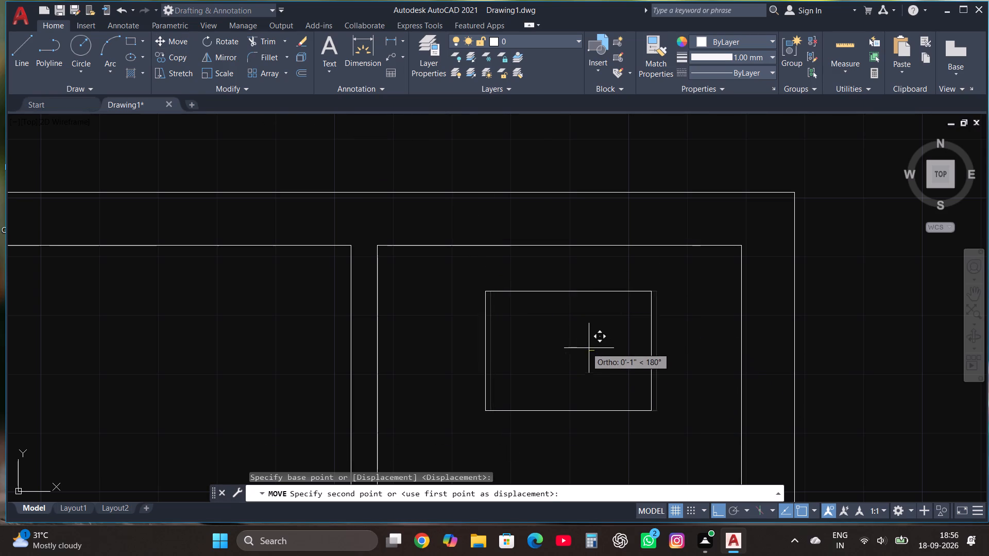
left_click(583, 345)
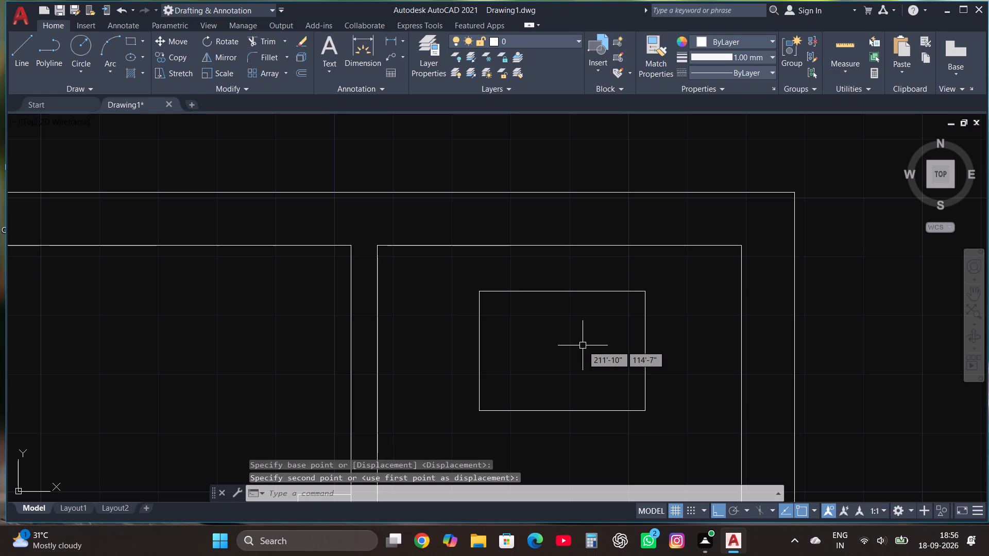
Offset the rectangle inward by about 3" to form an inner rectangle.
left_click(510, 292)
left_click(302, 74)
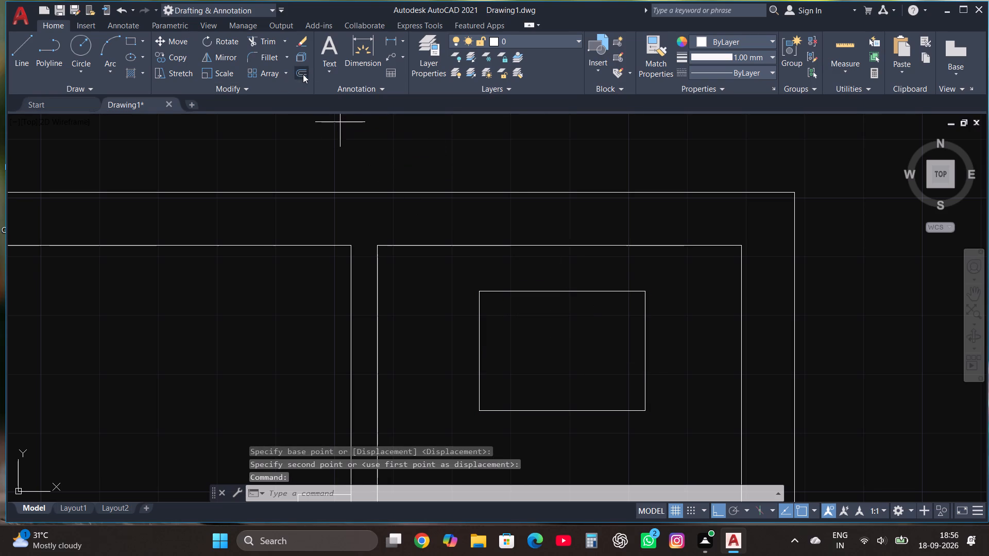
left_click(572, 293)
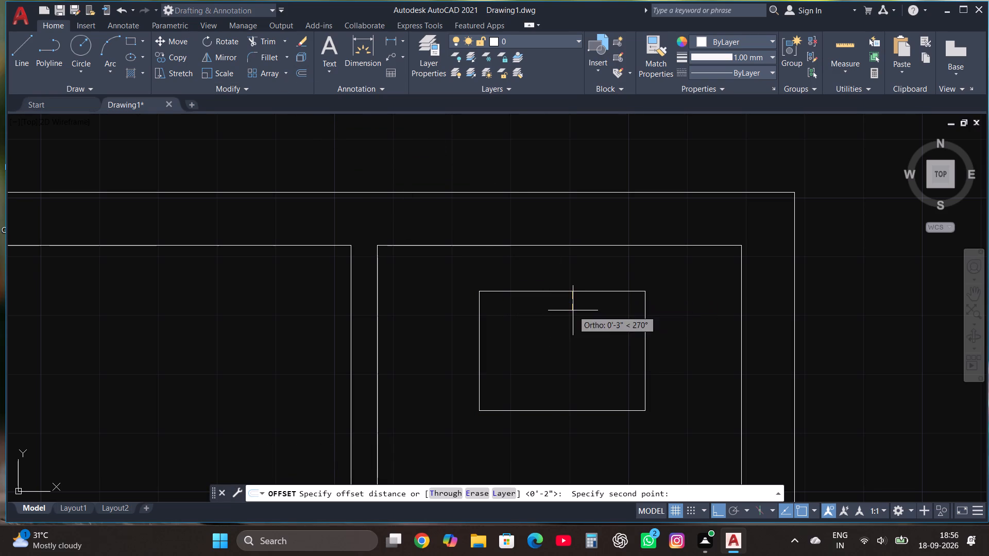
left_click(573, 310)
left_click(575, 318)
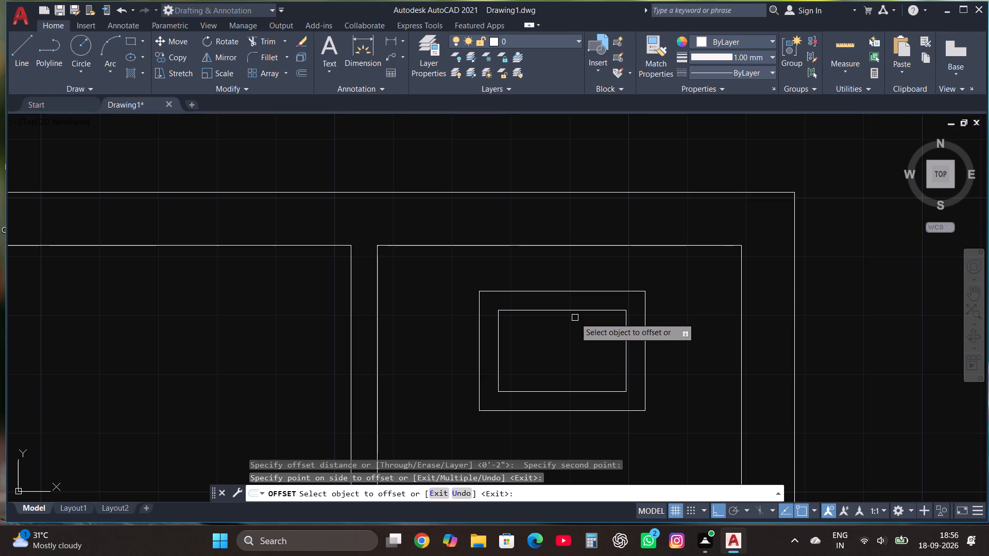
key("Escape")
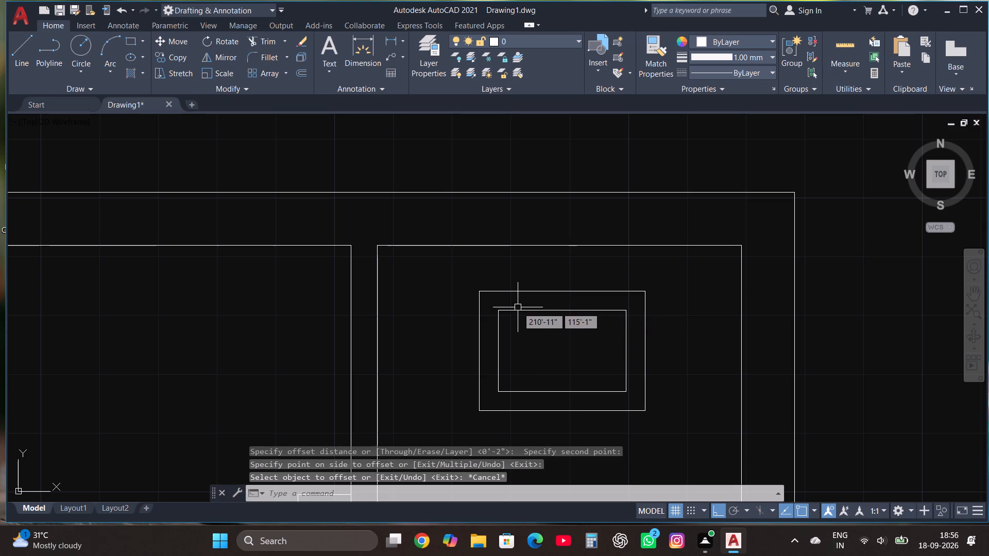
Join the matching corners of the inner and outer rectangles with short diagonal lines at all four corners.
left_click(22, 48)
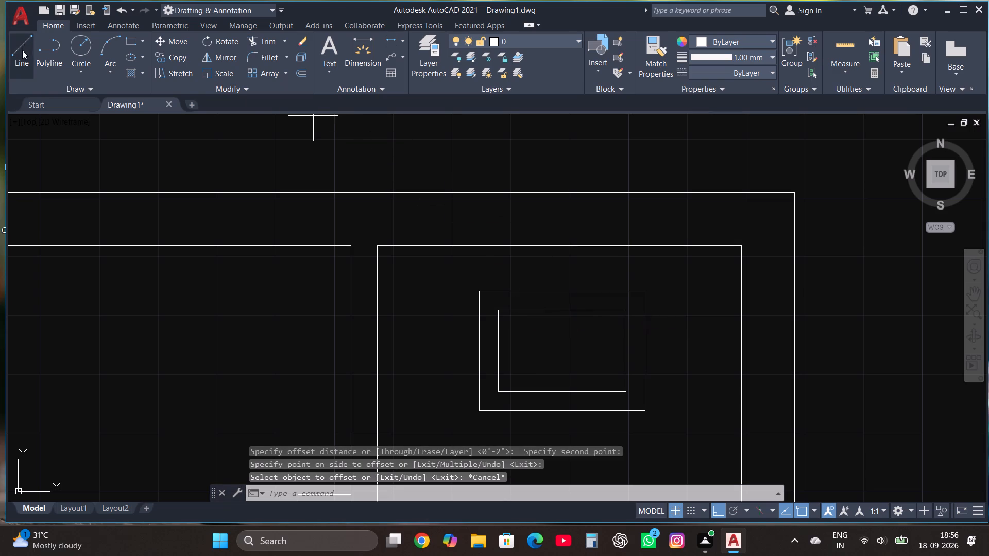
left_click(500, 312)
left_click(480, 292)
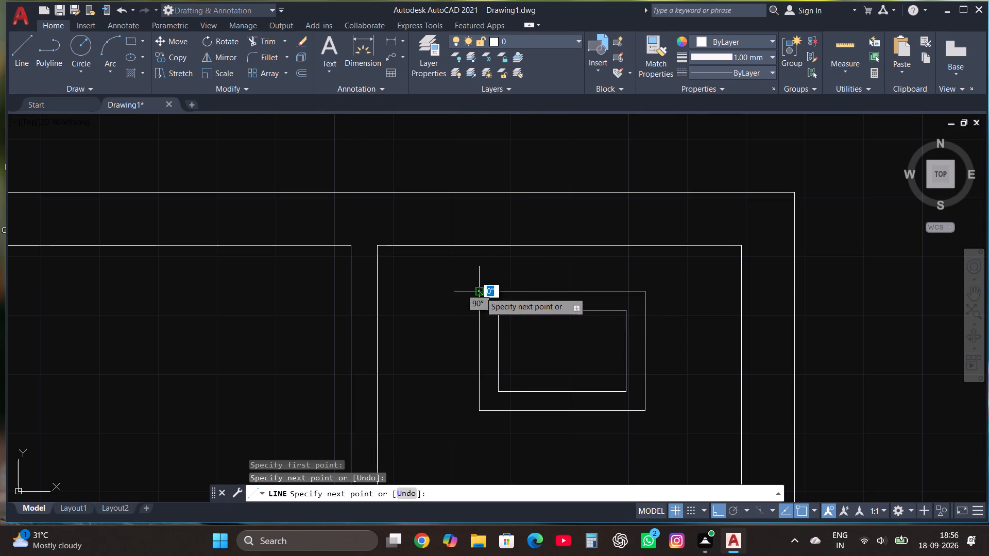
left_click(646, 291)
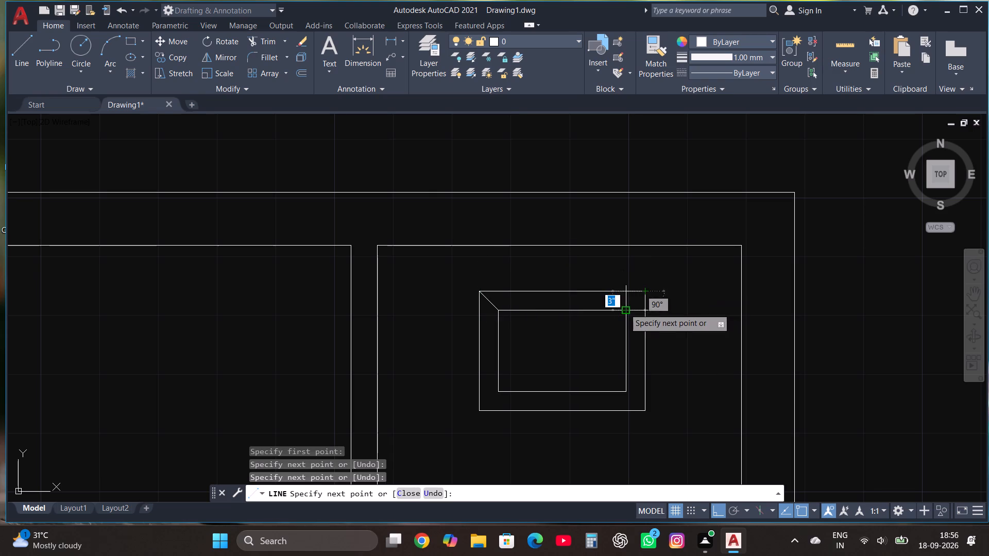
left_click(624, 308)
scroll(620, 380, "up", 2)
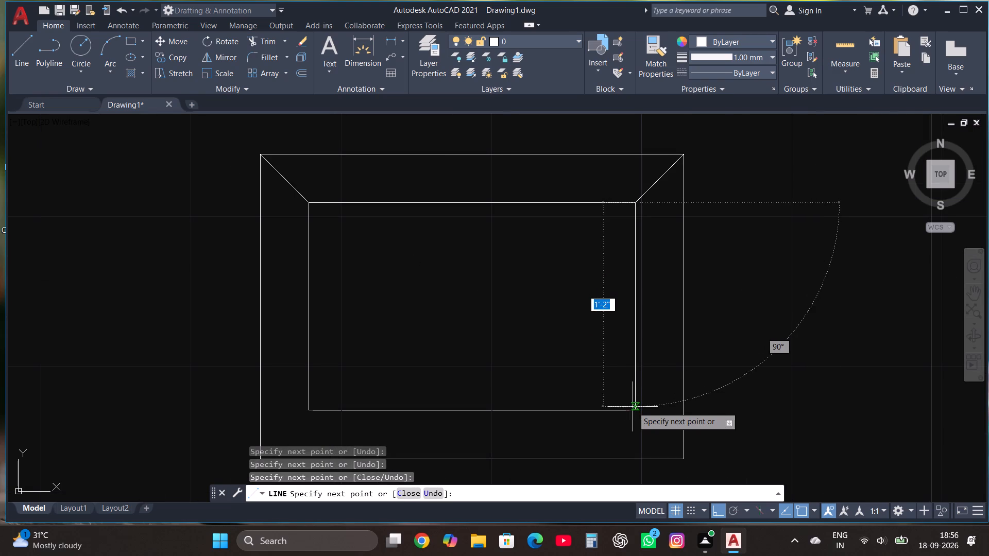
left_click(633, 408)
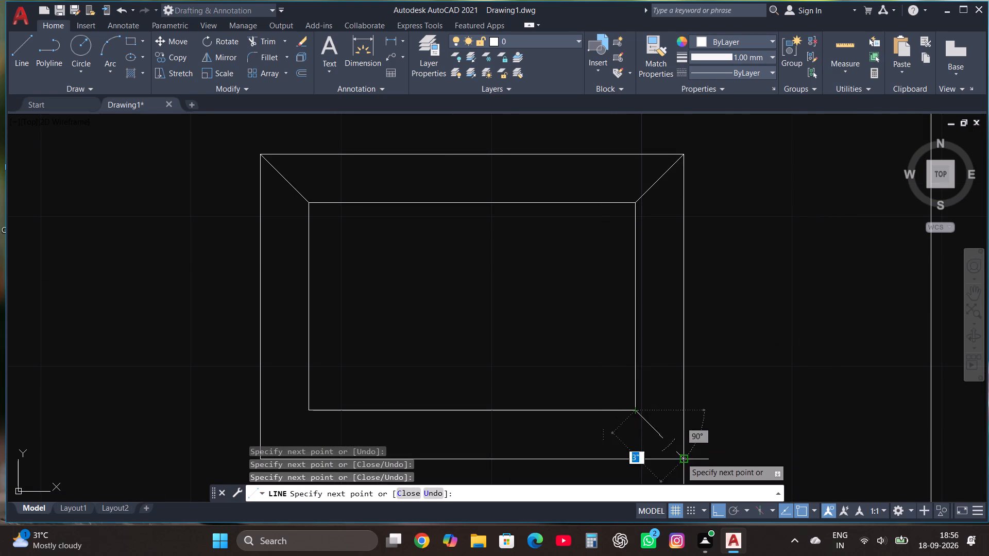
left_click(681, 458)
scroll(582, 440, "down", 2)
scroll(441, 447, "up", 2)
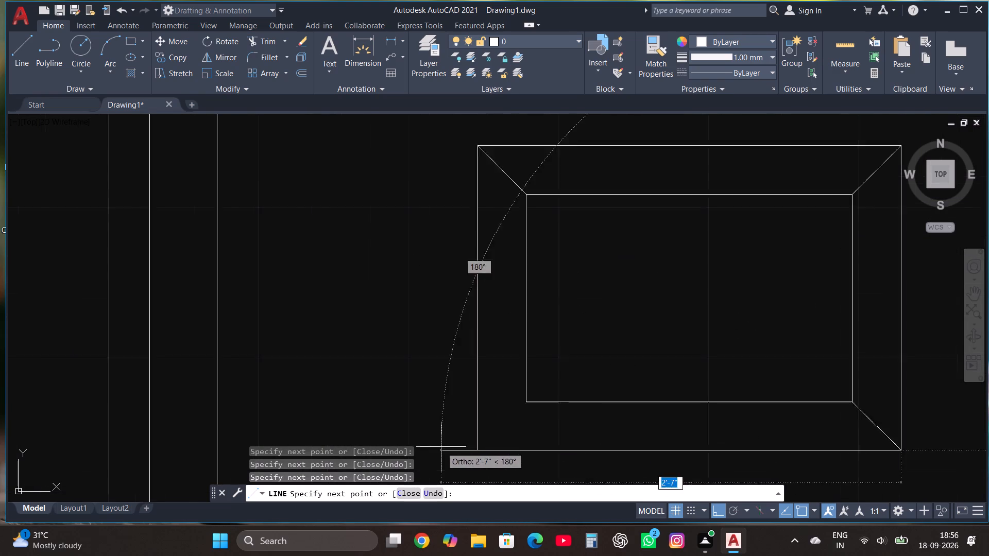
scroll(441, 447, "up", 1)
left_click(499, 452)
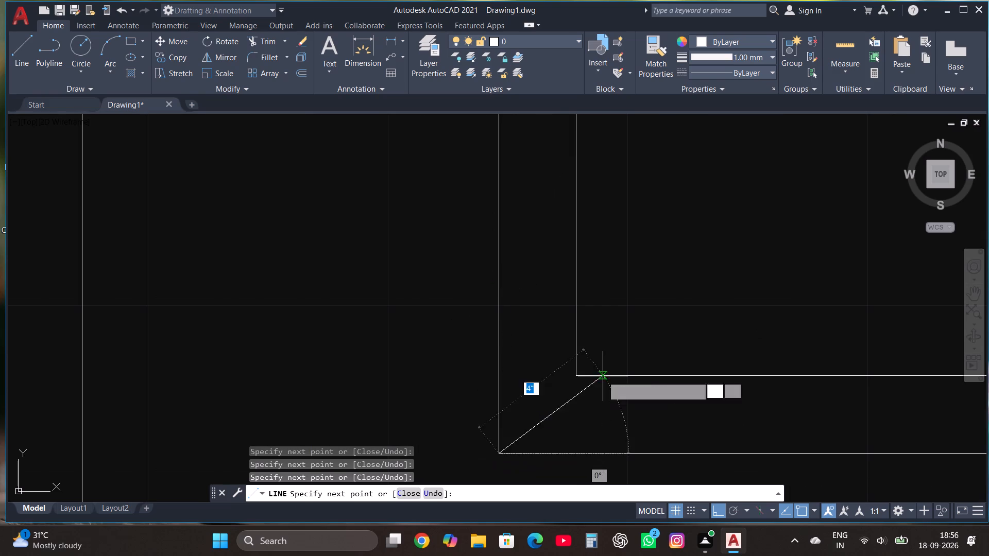
left_click(578, 375)
key("Escape")
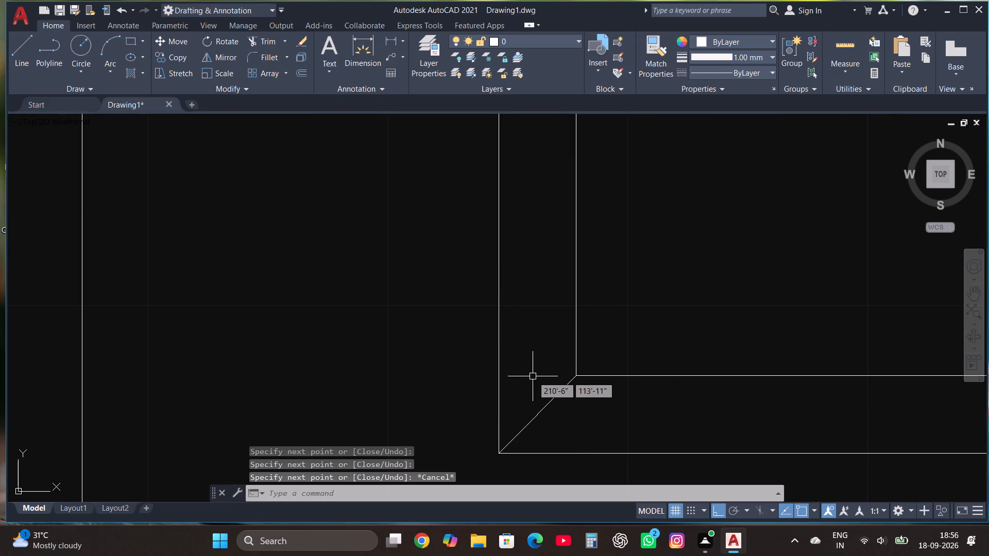
Draw a circle of about 6" radius near the middle of the inner rectangle.
scroll(533, 376, "down", 2)
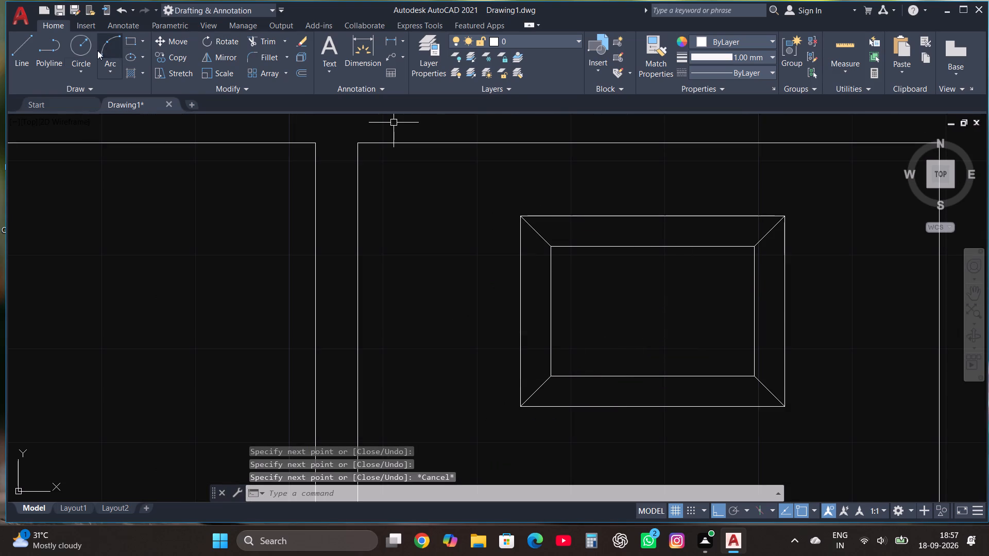
left_click(82, 48)
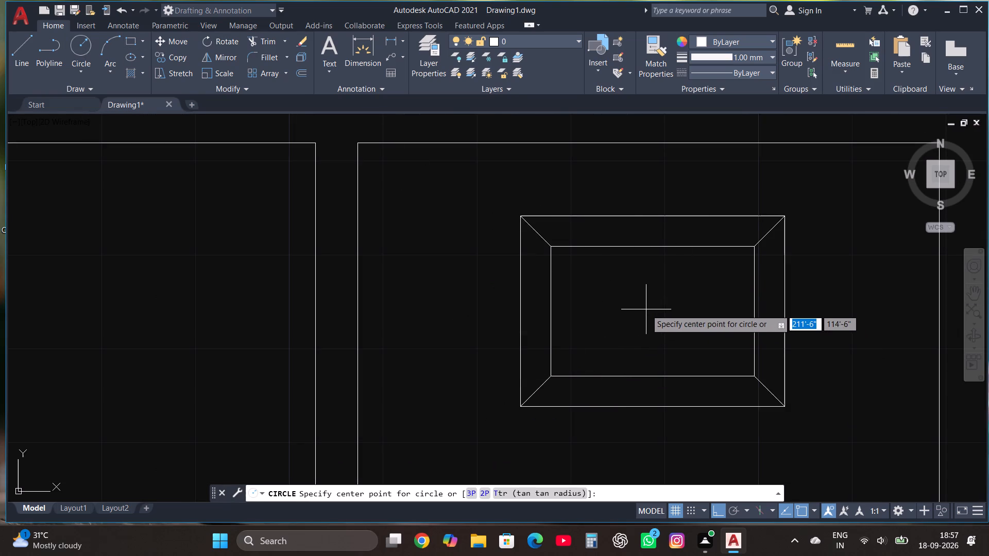
left_click(646, 308)
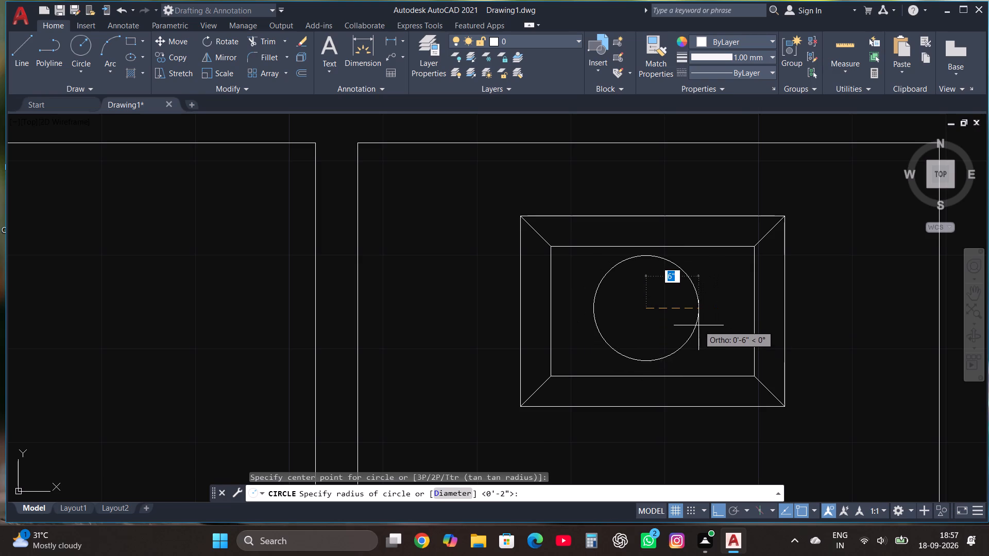
left_click(698, 325)
key("Escape")
Shift the circle slightly to the right by its centre grip to centre it in the inner rectangle.
left_click(698, 314)
left_click(646, 308)
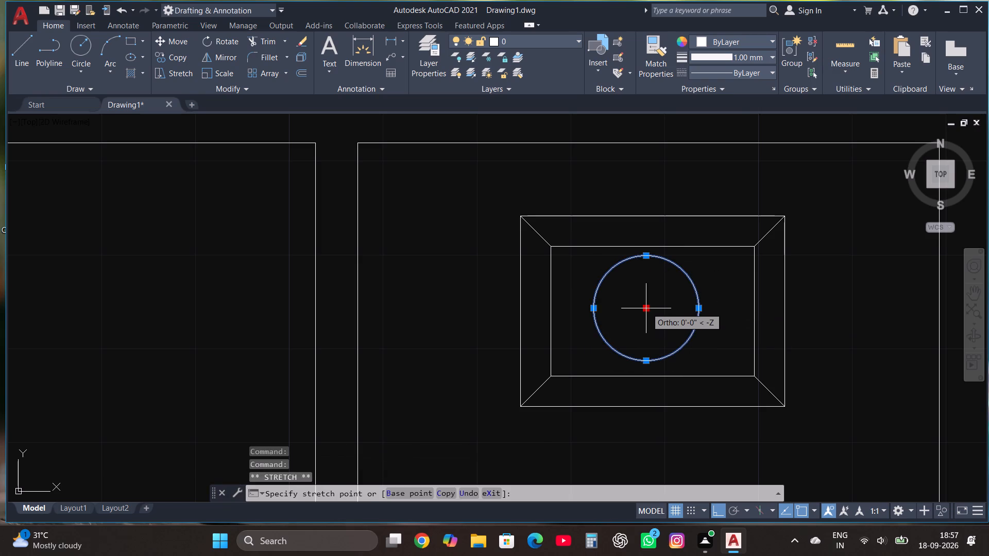
left_click(654, 311)
key("Escape")
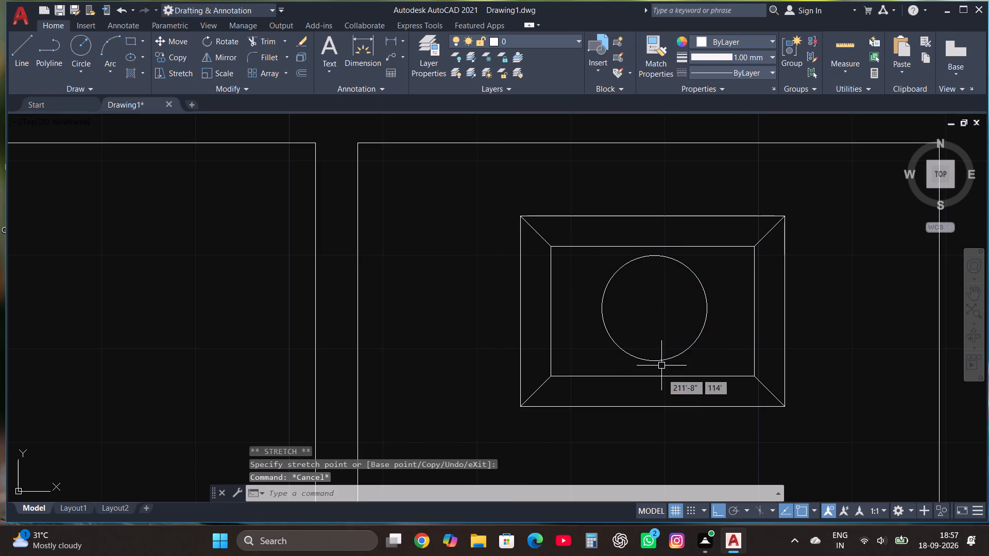
Draw two smaller concentric circles inside the existing circle, with radii of about 3" and 2".
left_click(77, 38)
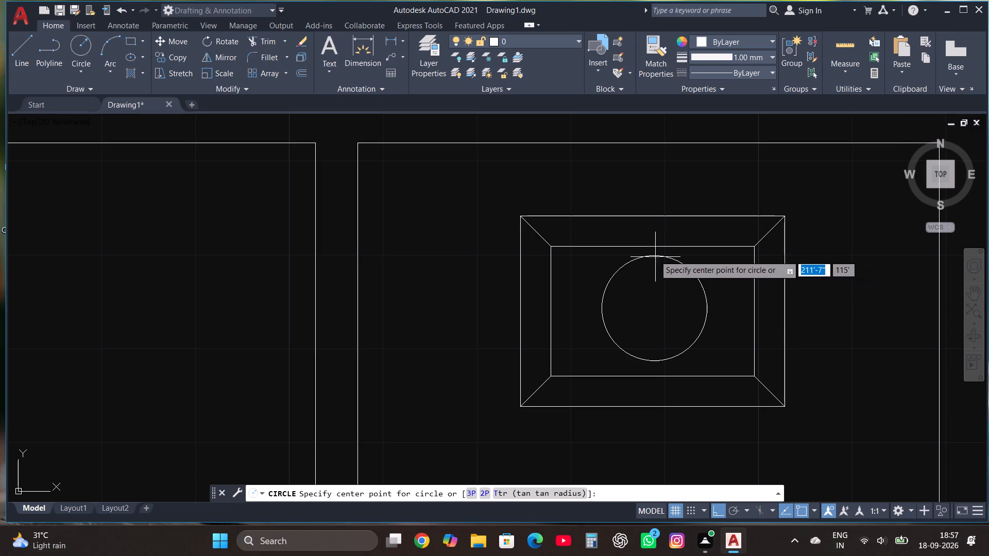
left_click(654, 309)
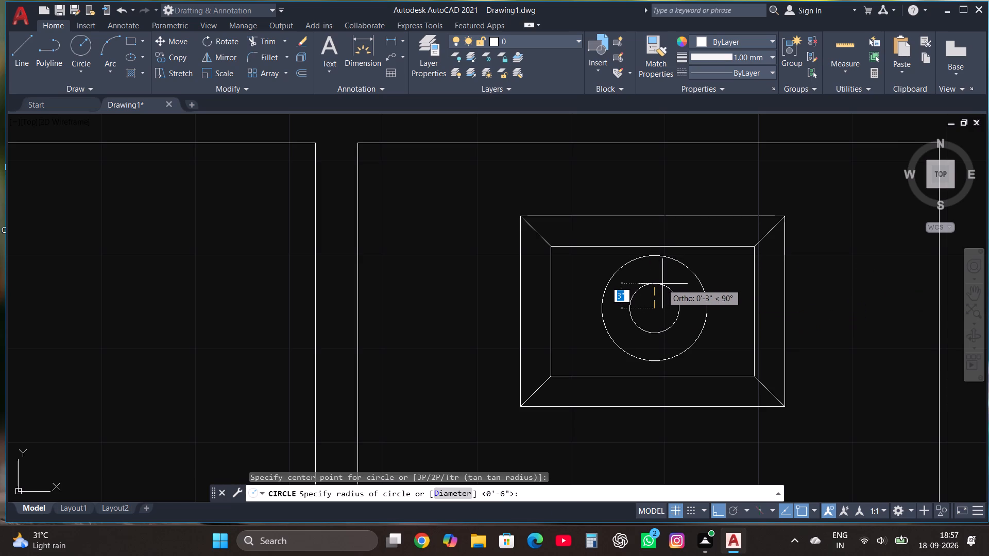
left_click(649, 276)
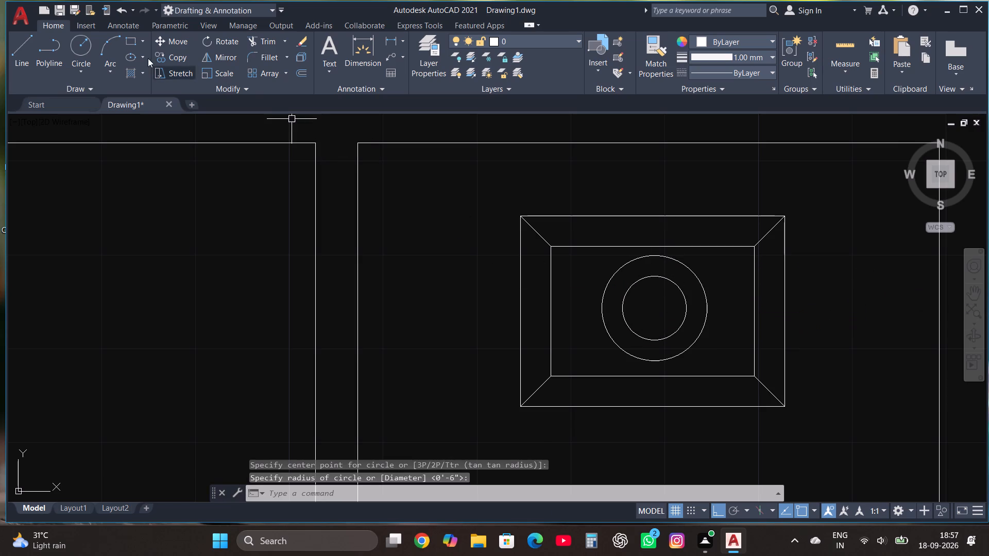
left_click(73, 40)
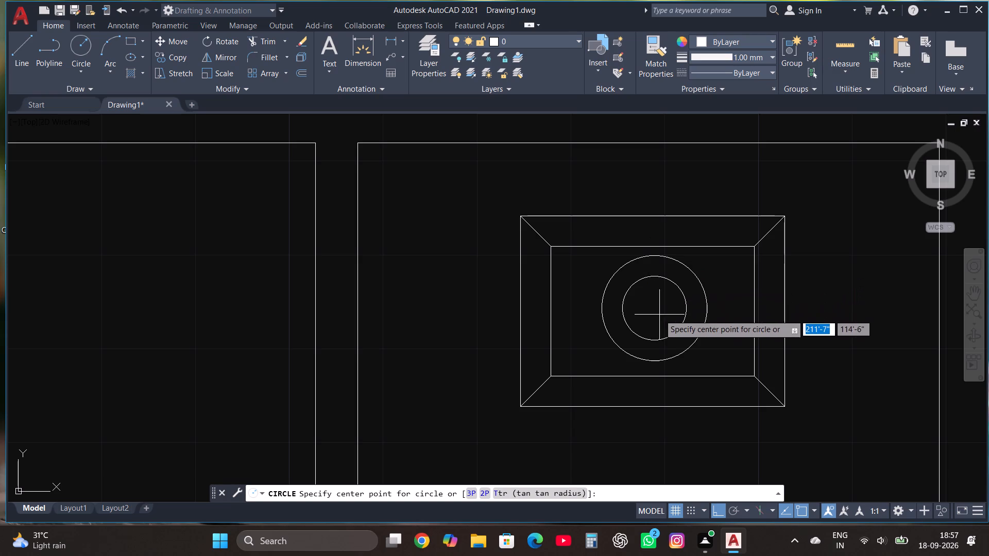
left_click(652, 306)
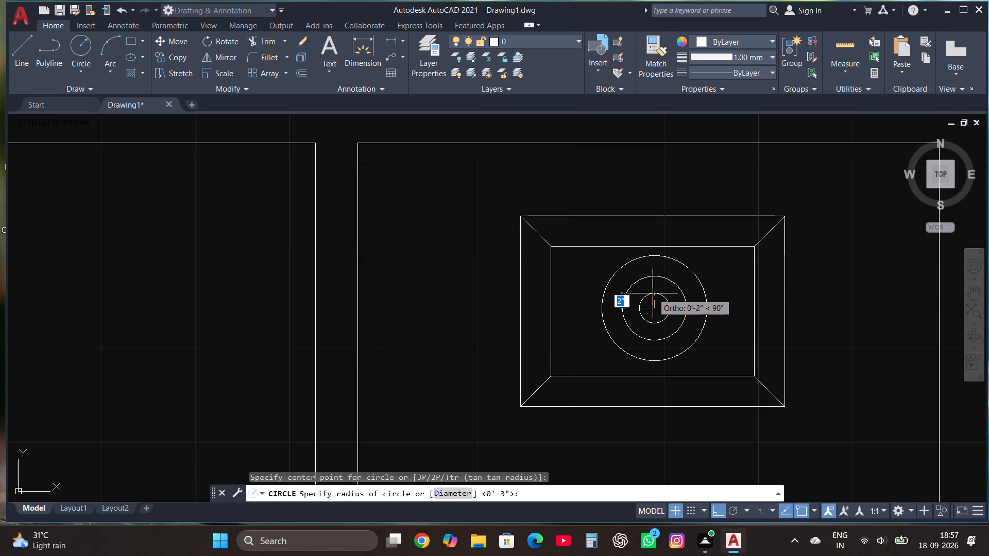
left_click(653, 292)
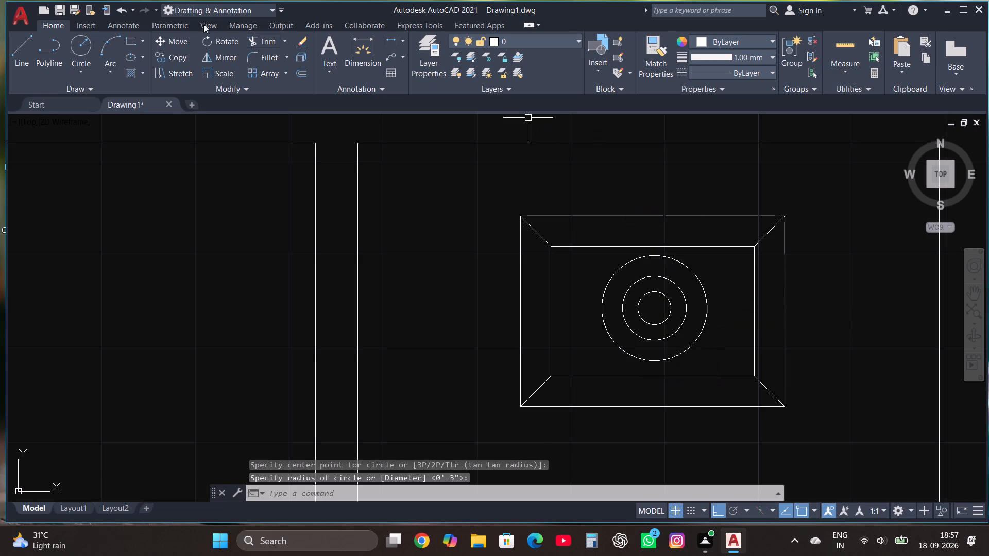
Draw a small circle just inside the upper-left corner of the inner rectangle.
left_click(80, 40)
scroll(545, 238, "up", 1)
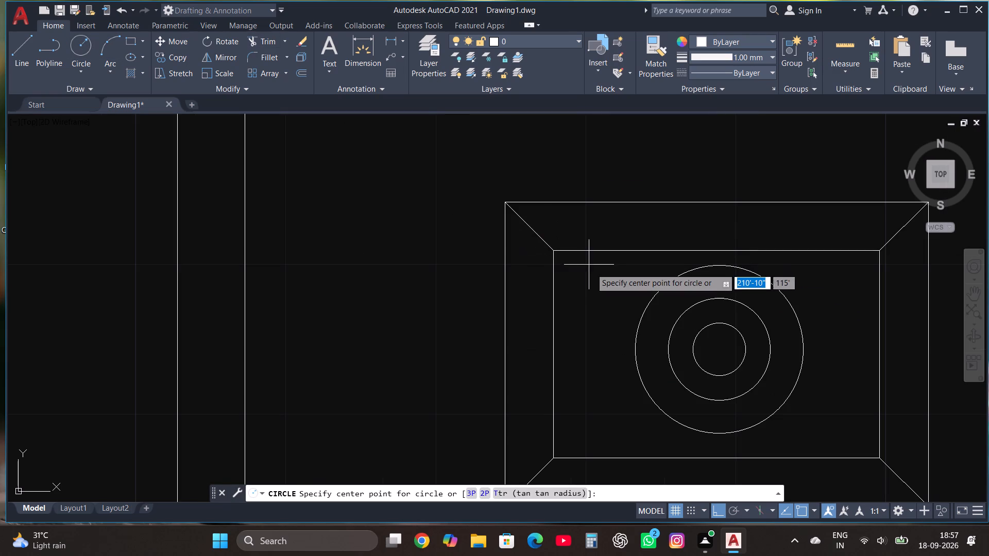
left_click(573, 269)
left_click(584, 279)
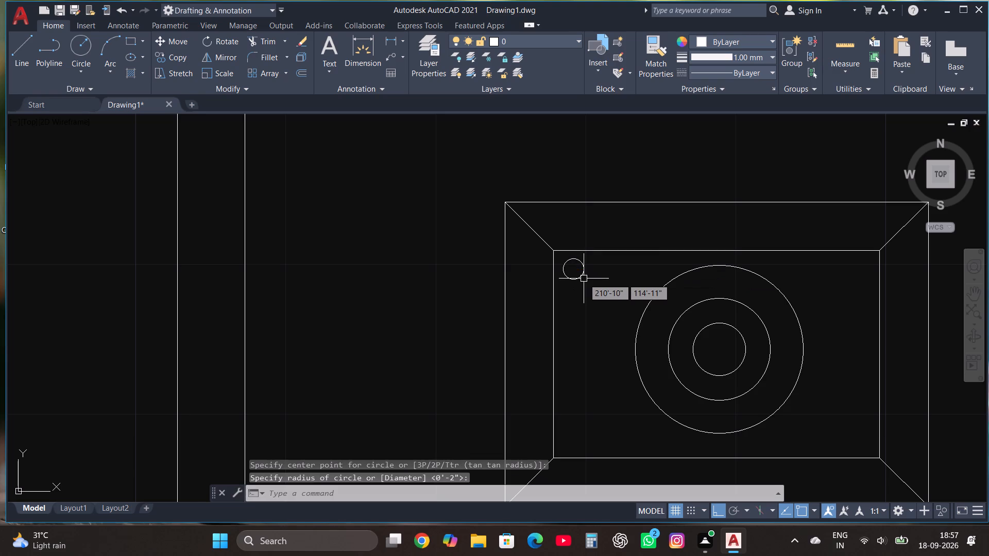
Copy the small corner circle to the other three corners of the inner rectangle using multiple copy.
left_click(583, 277)
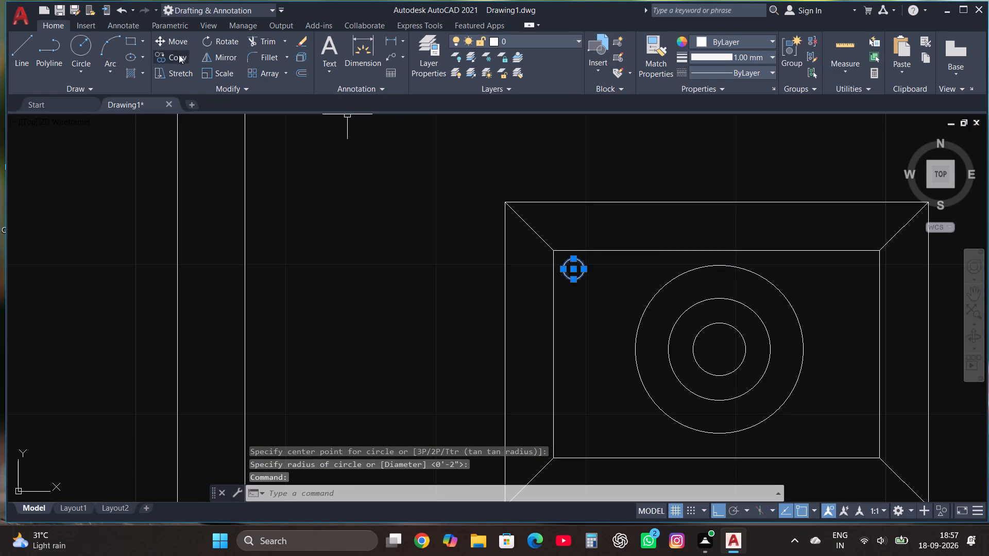
left_click(179, 58)
left_click(506, 492)
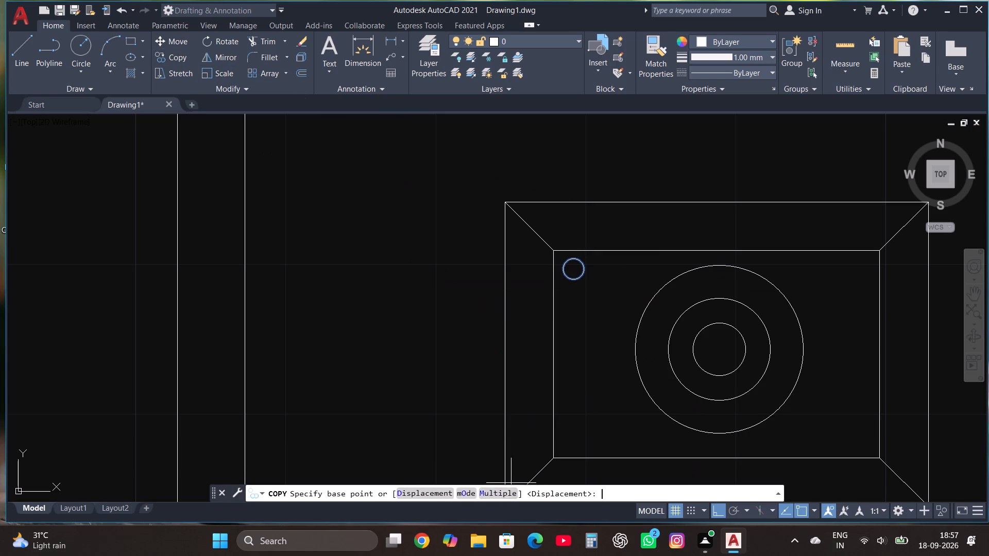
left_click(570, 273)
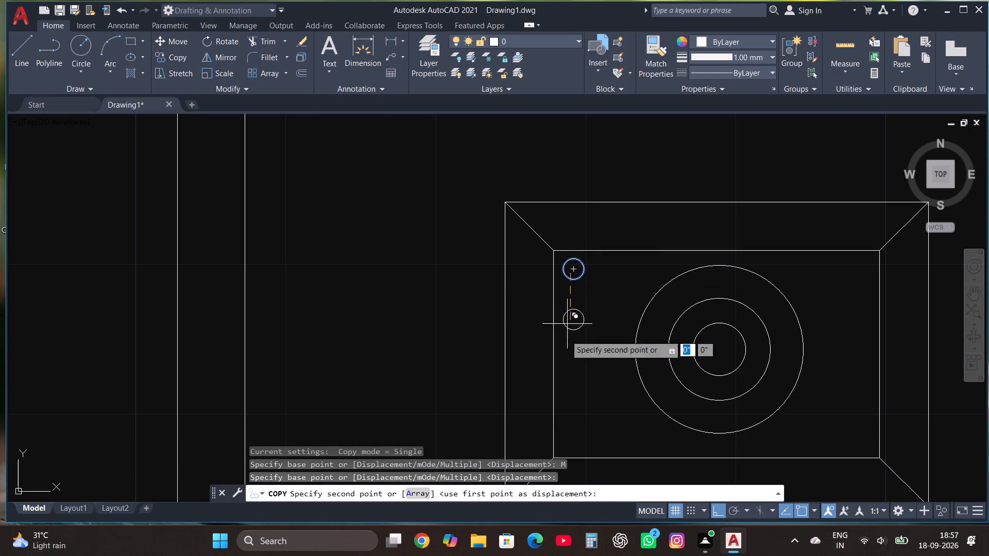
left_click(575, 444)
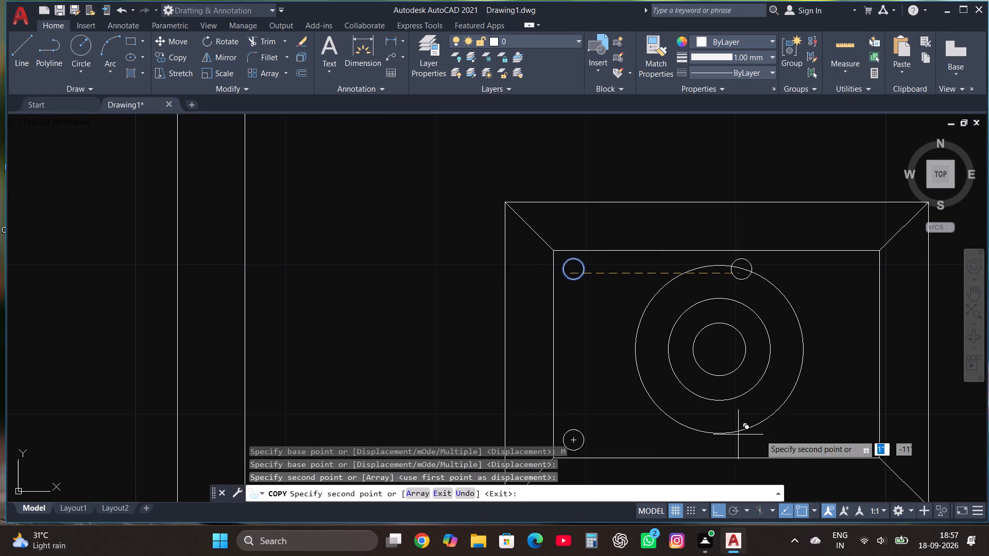
left_click(855, 438)
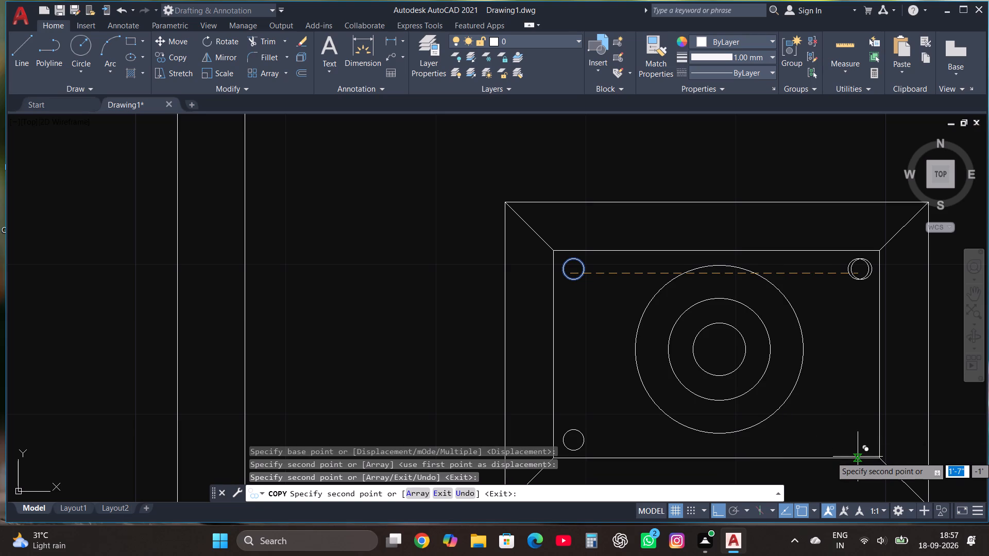
key("F8")
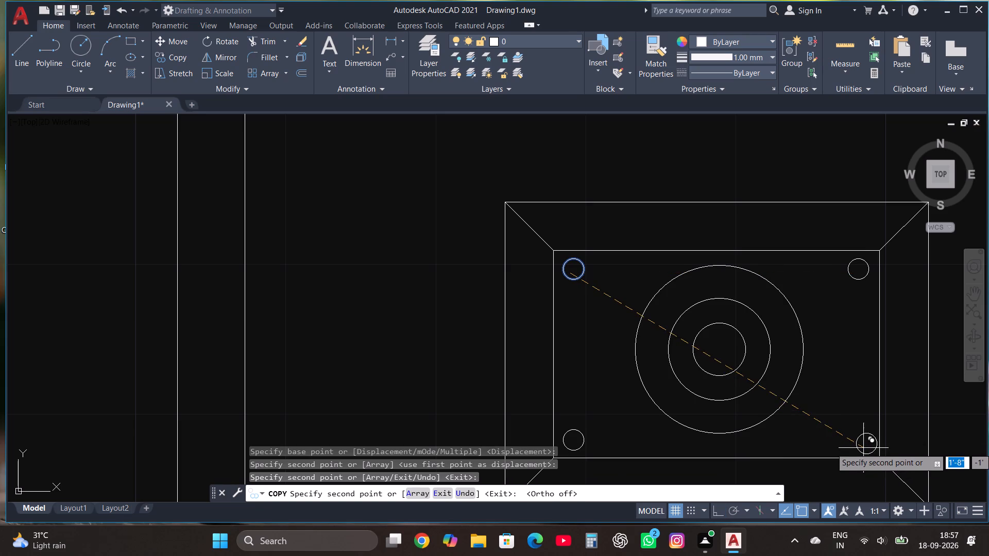
left_click(858, 444)
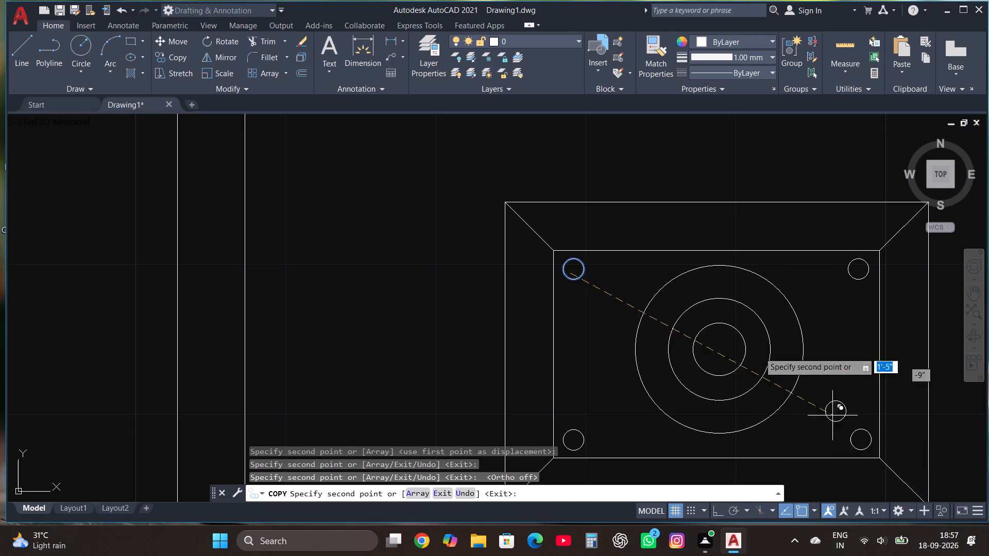
scroll(677, 308, "down", 1)
key("Escape")
scroll(672, 307, "down", 1)
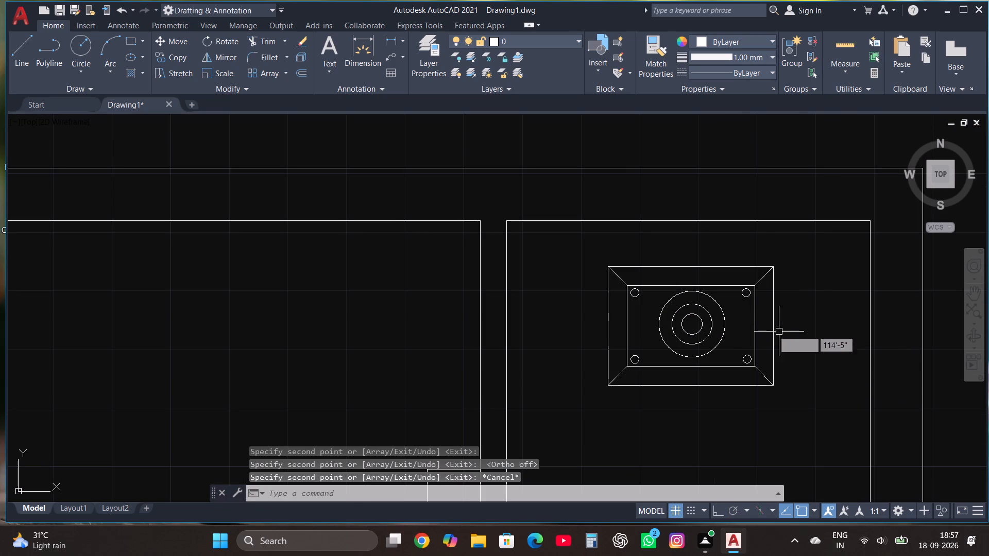
Draw a short start-end-direction arc from the outer rectangle's left edge, just below its upper-left corner, curving outward to the upper left.
scroll(673, 255, "up", 2)
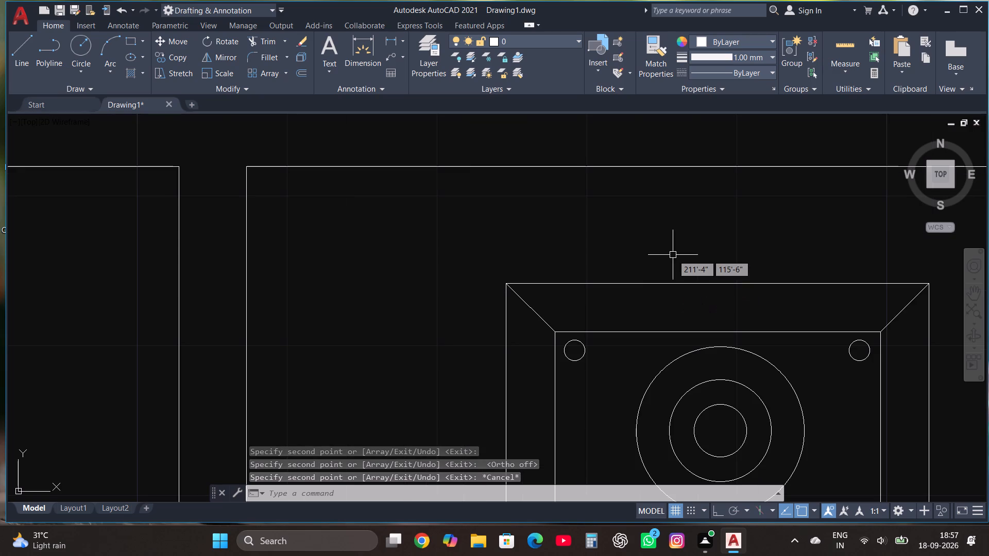
scroll(458, 252, "down", 2)
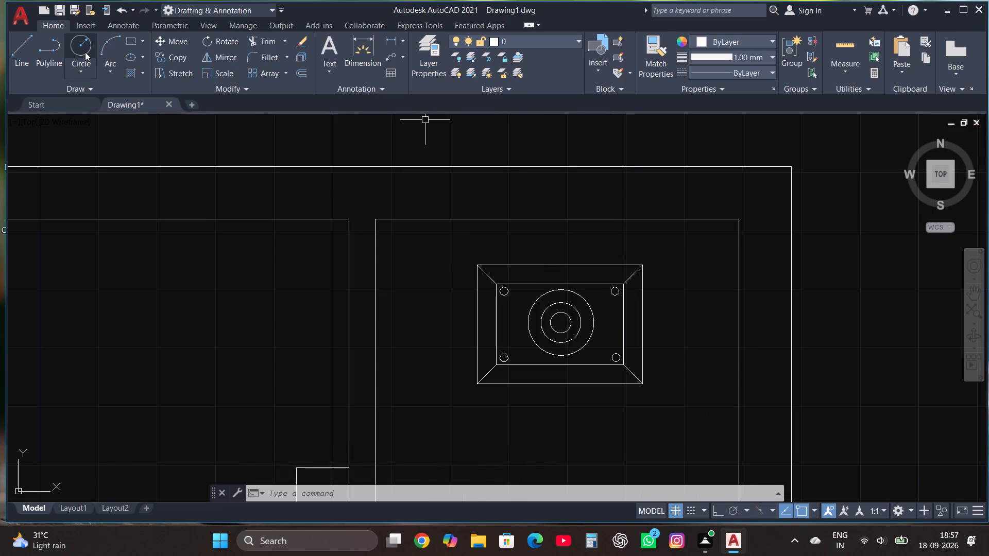
left_click(112, 72)
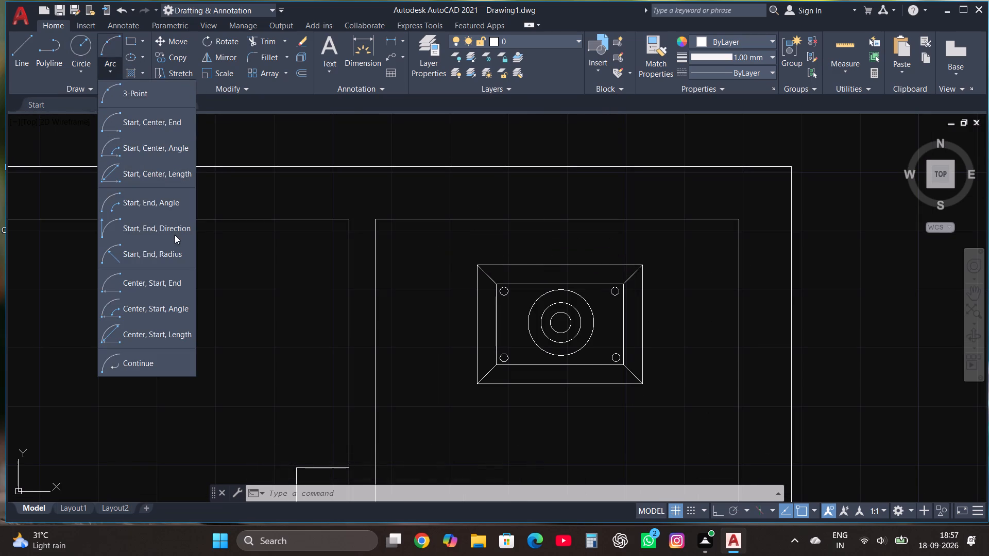
left_click(175, 235)
scroll(510, 258, "up", 2)
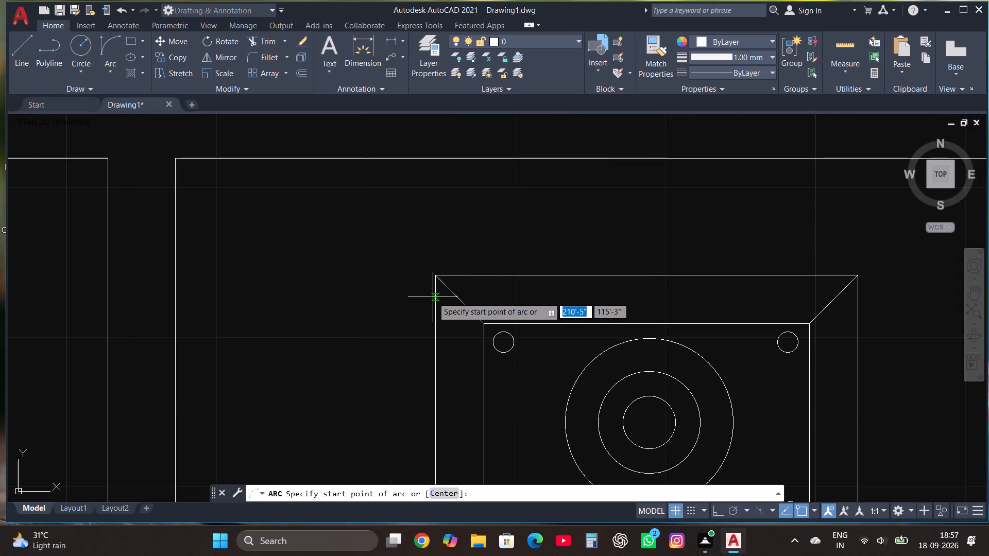
left_click(433, 297)
left_click(400, 250)
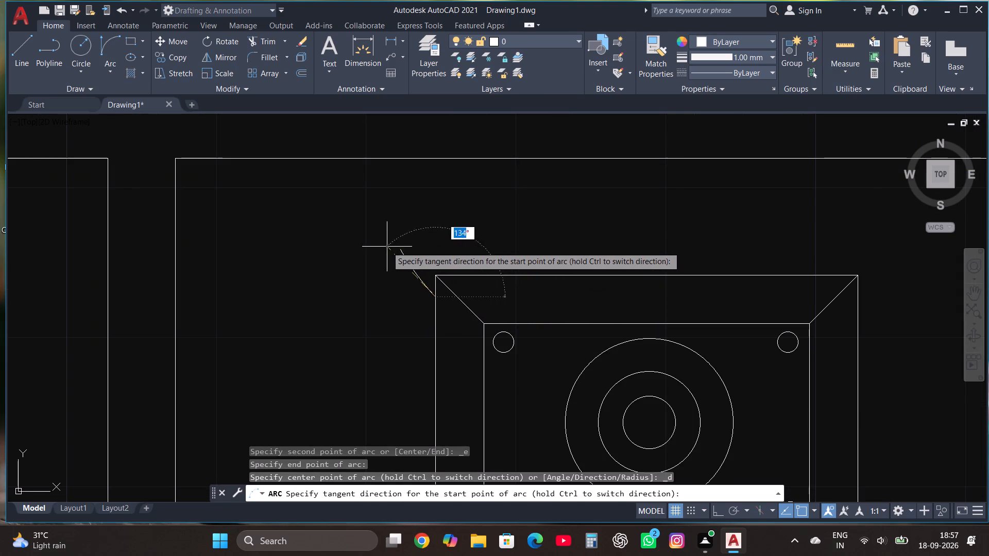
left_click(372, 251)
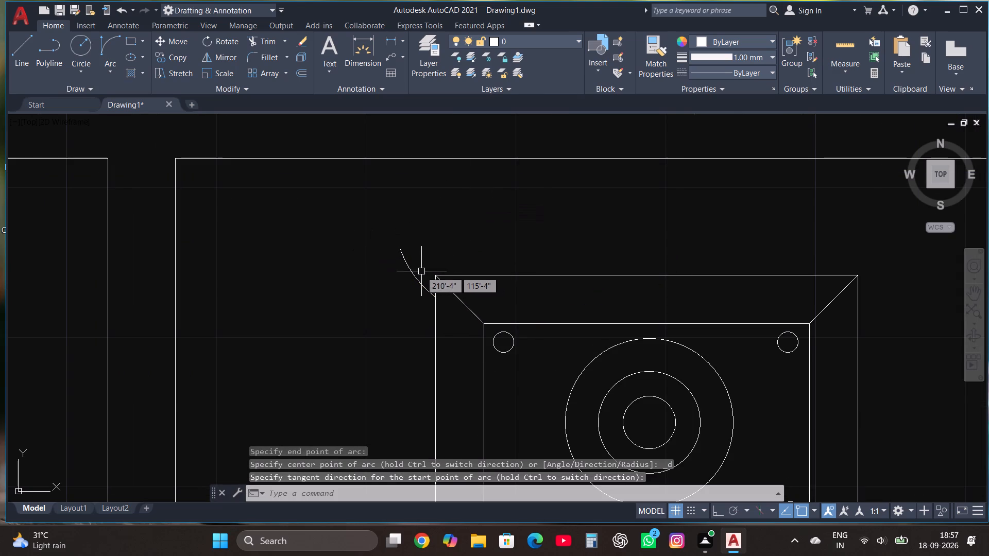
Mirror the arc about a line from its outer tip to the corner diagonal, forming a pointed leaf shape around the outer rectangle's corner.
left_click(412, 271)
left_click(217, 50)
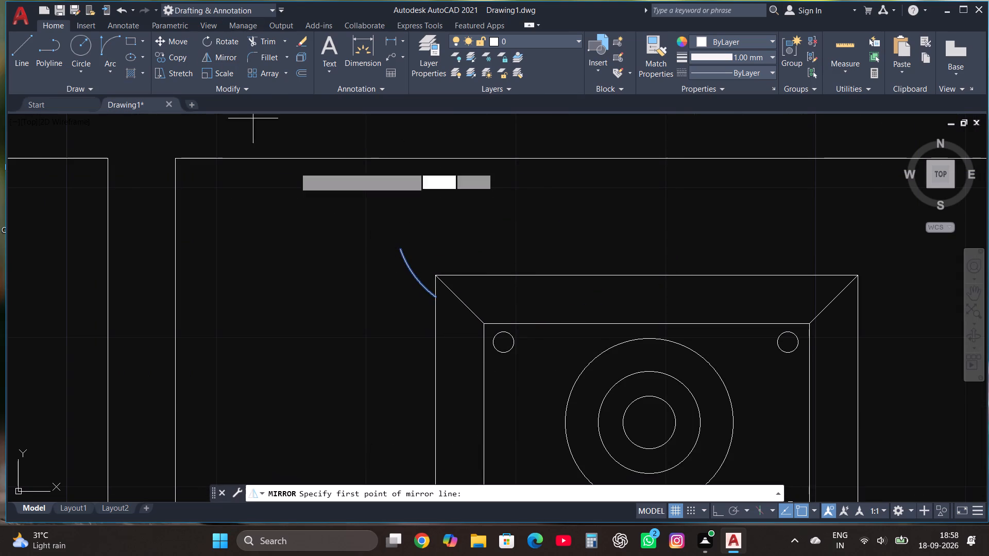
left_click(400, 250)
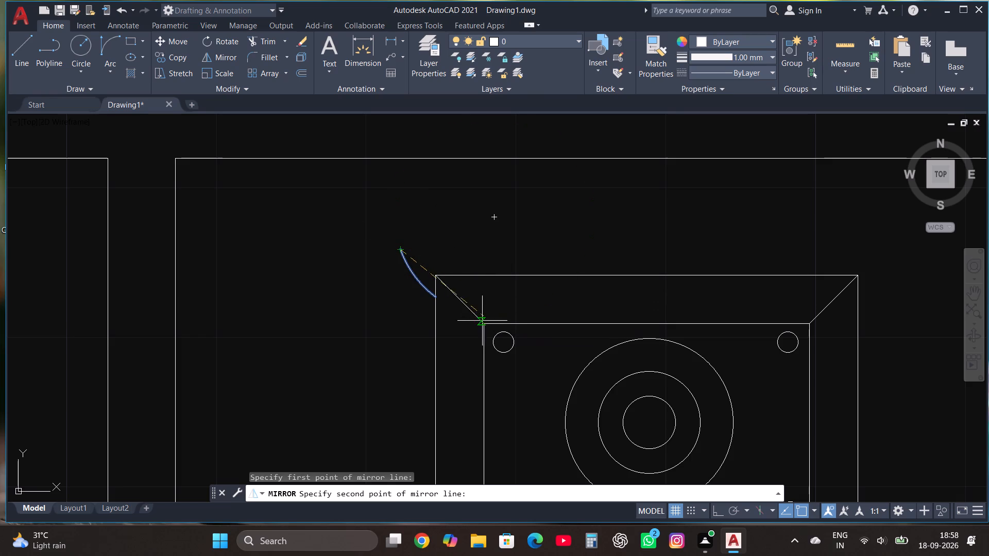
key("F8")
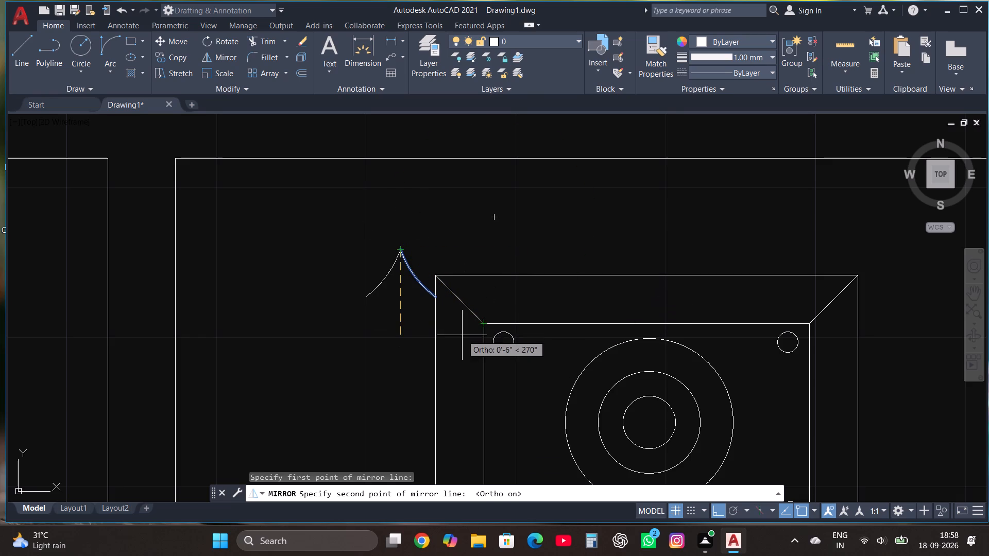
key("F8")
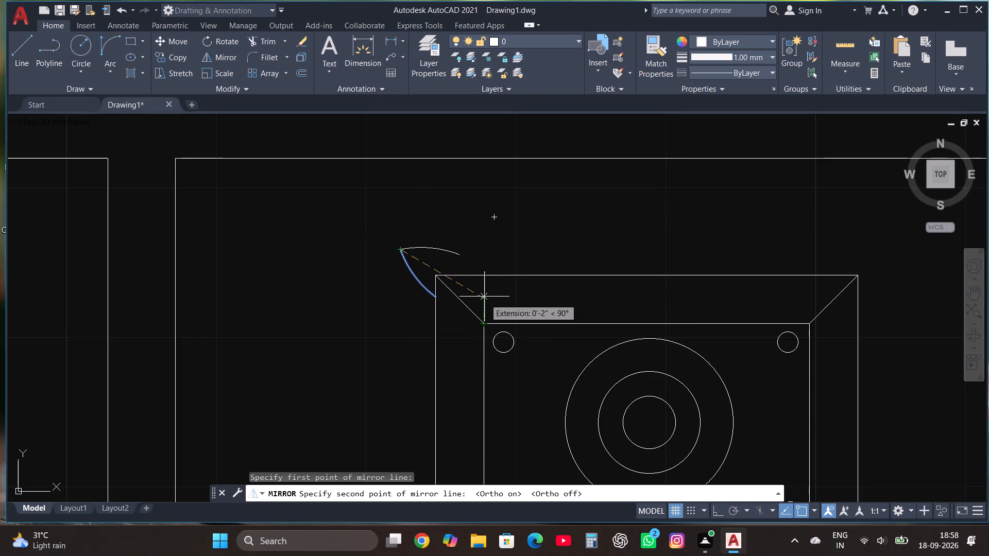
scroll(453, 297, "up", 3)
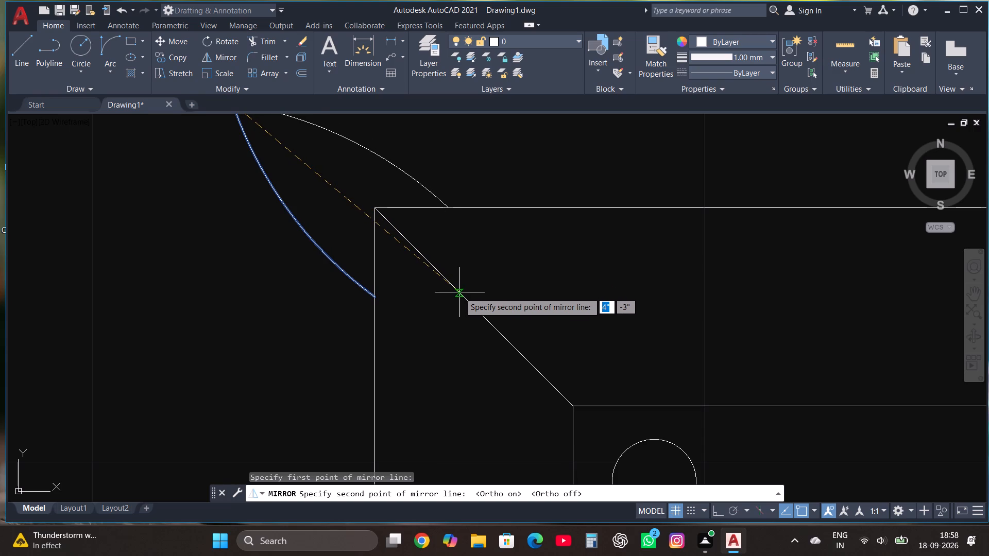
left_click(459, 292)
left_click_drag(486, 336, 459, 292)
scroll(471, 325, "down", 3)
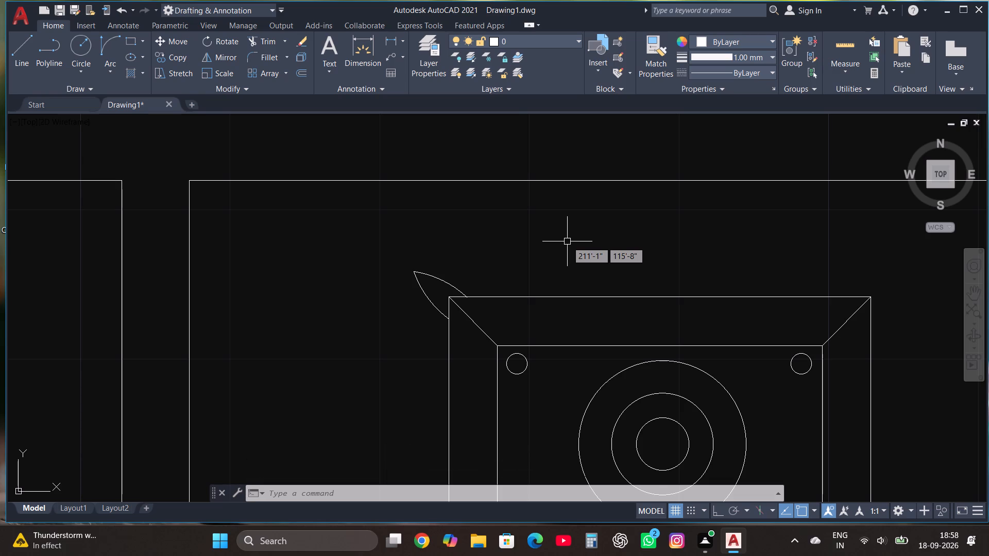
Trim the end of the mirrored arc that overshoots the outer rectangle's top edge.
scroll(404, 269, "up", 2)
scroll(555, 342, "up", 6)
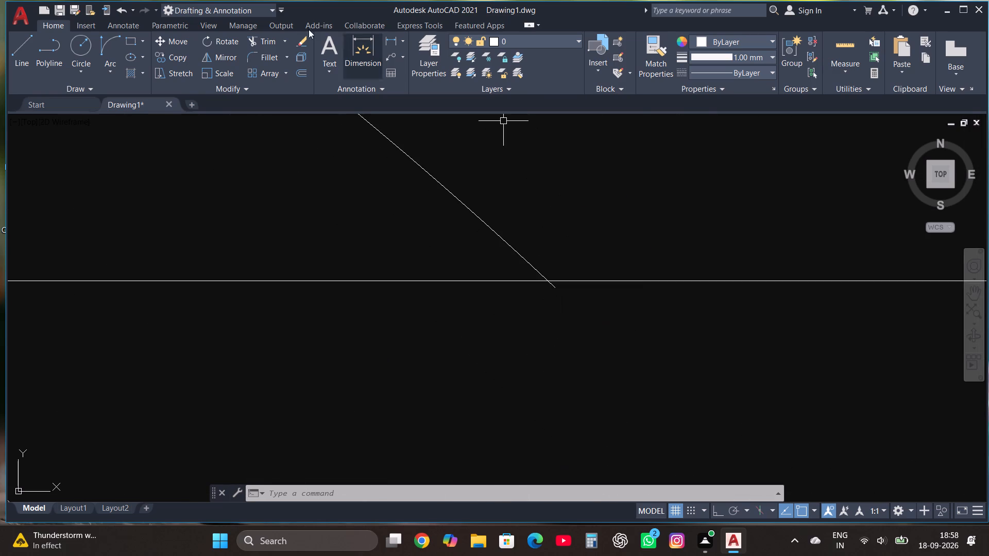
left_click(264, 36)
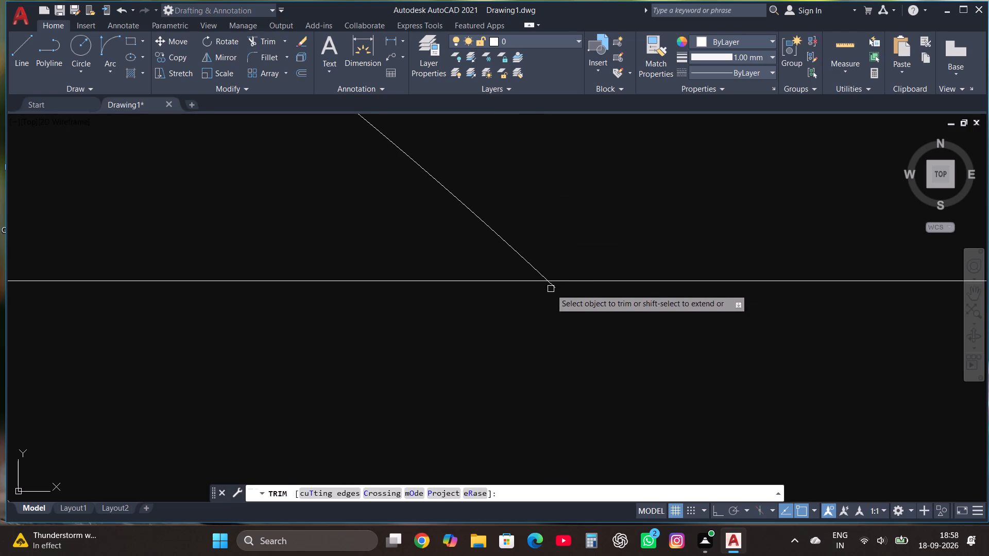
left_click(553, 288)
scroll(550, 383, "down", 5)
key("Escape")
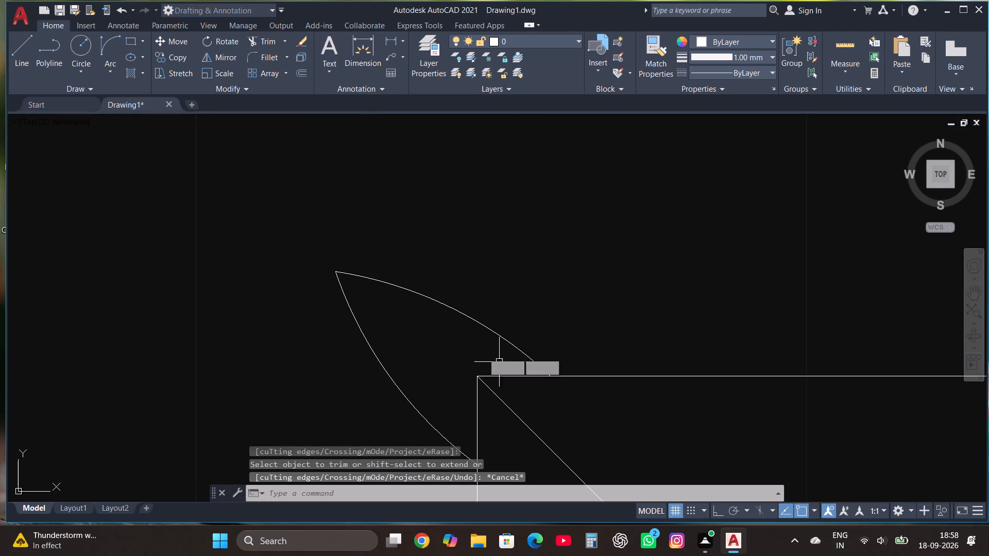
Copy the two-arc leaf shape into the empty area to the right of the floor plan.
left_click_drag(396, 412, 389, 392)
left_click(309, 219)
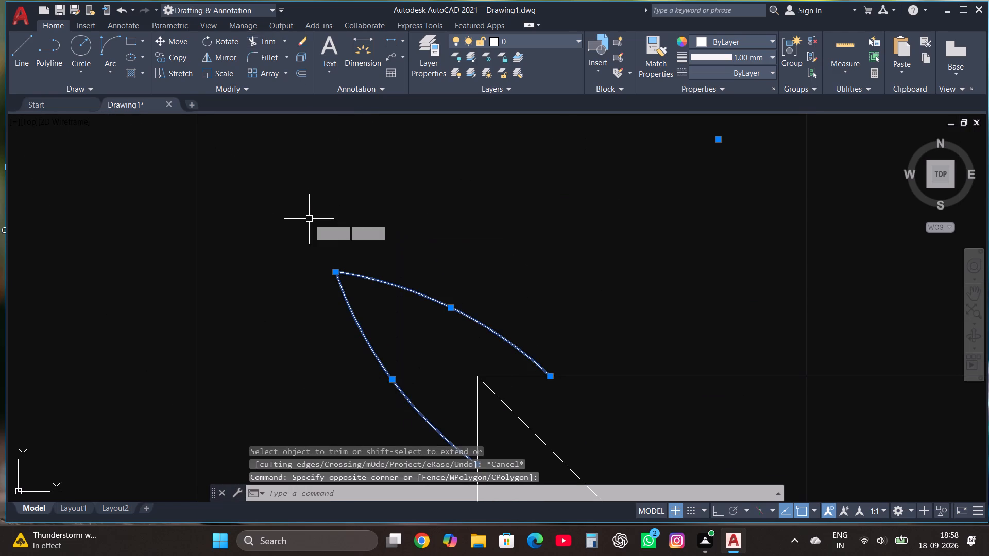
left_click(175, 60)
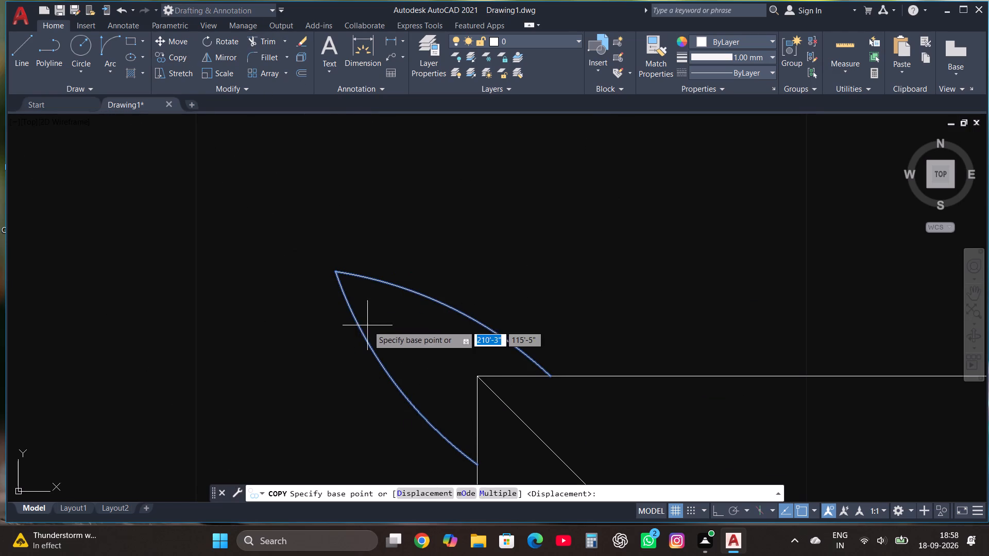
left_click(369, 325)
scroll(298, 290, "down", 6)
left_click(689, 296)
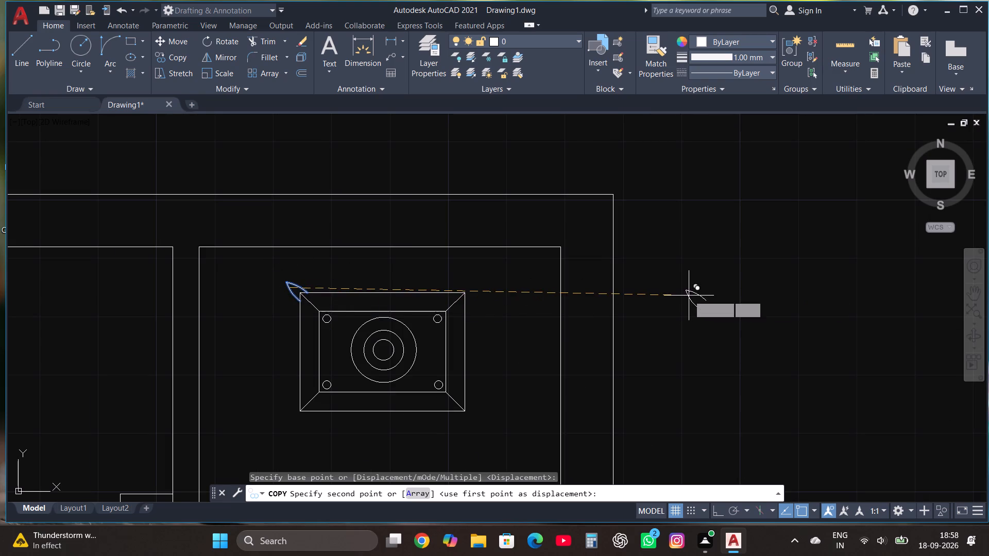
Rotate the copied leaf shape a quarter turn clockwise with Ortho on, so its tip points to the upper right.
left_click_drag(721, 327, 716, 320)
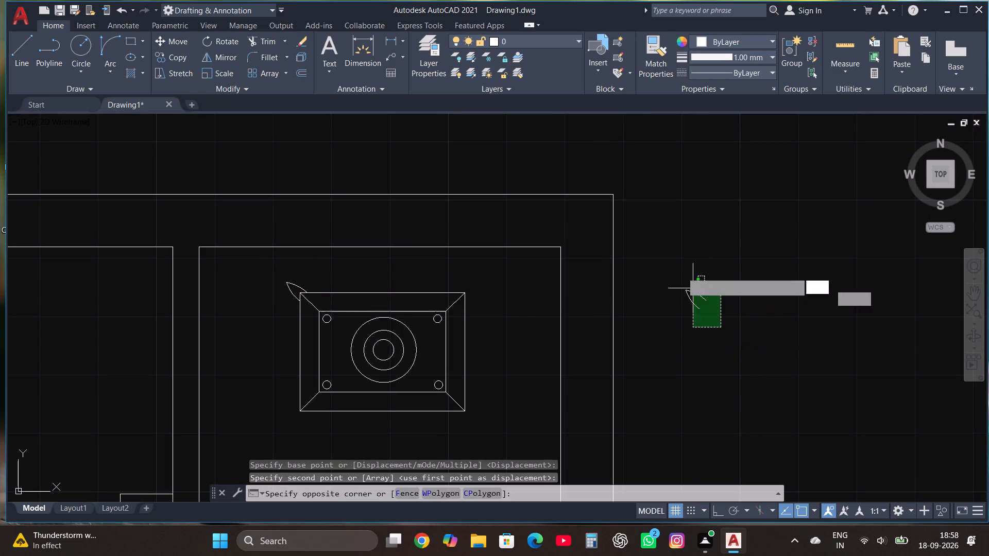
left_click(680, 262)
left_click(211, 42)
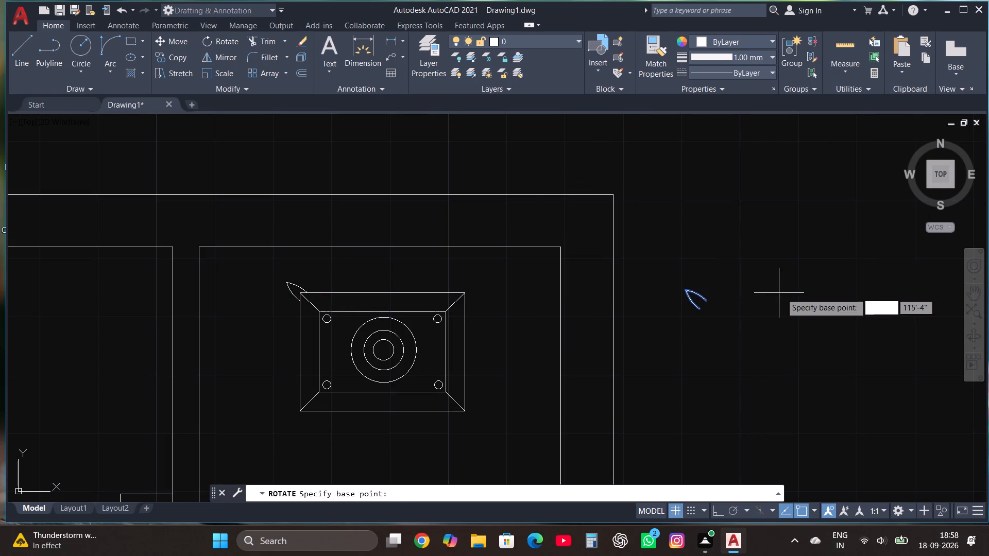
left_click(701, 305)
key("F8")
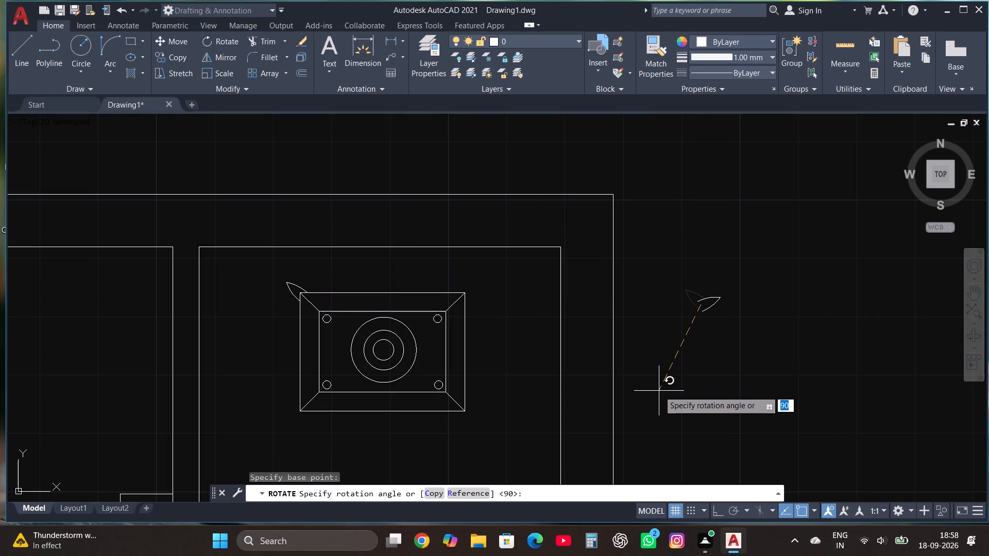
left_click(660, 391)
Make two copies of the rotated leaf shape, one directly below it and one straight to its right.
left_click(758, 323)
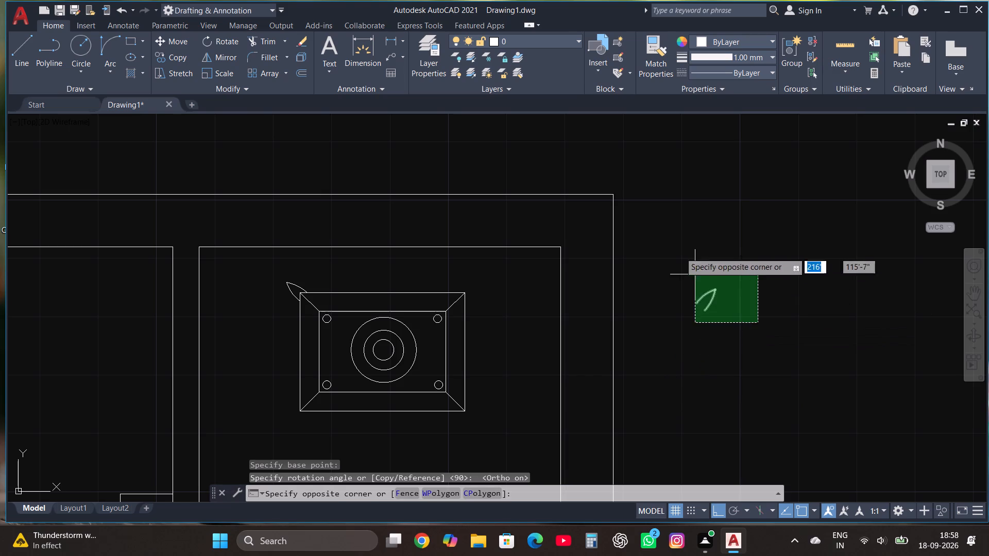
left_click(673, 242)
left_click(173, 54)
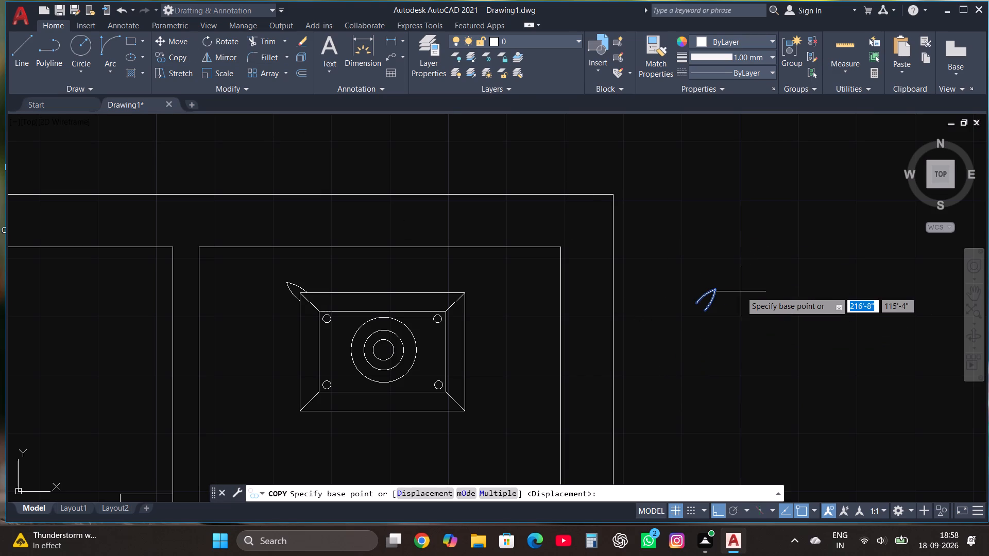
left_click(490, 493)
left_click(709, 309)
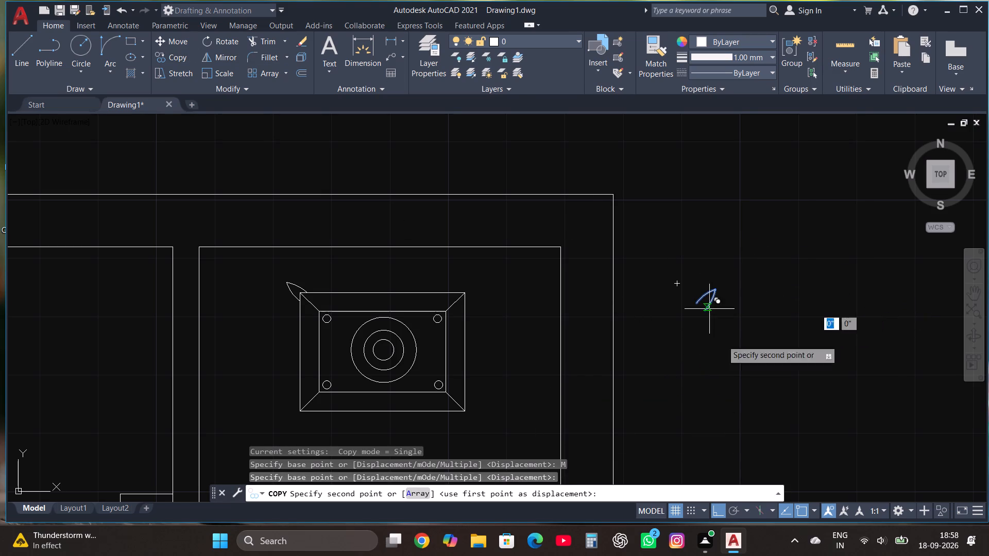
left_click(719, 390)
left_click(834, 353)
key("Escape")
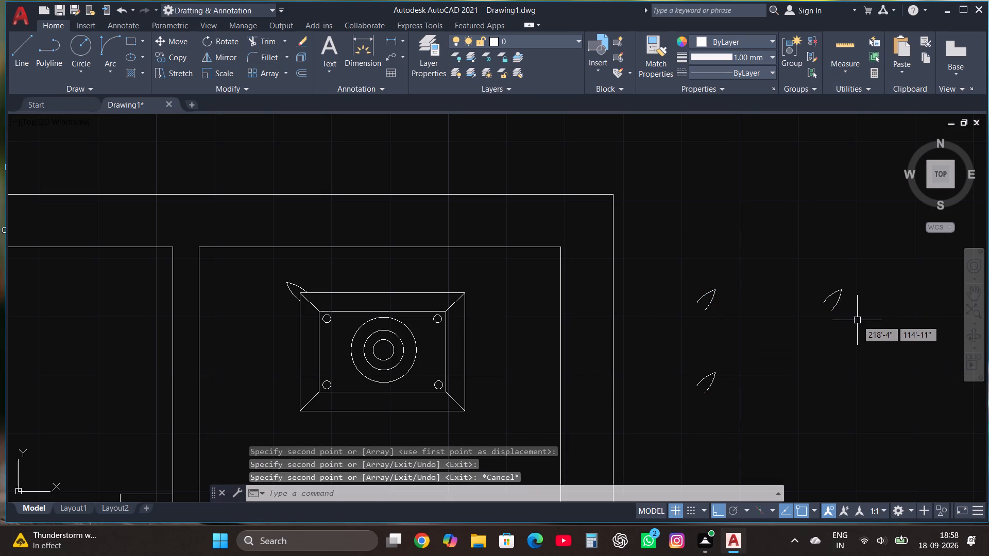
Mirror the right-hand leaf copy across a horizontal line and erase the source, so its tip points to the lower right.
left_click(854, 303)
left_click(820, 261)
left_click(227, 59)
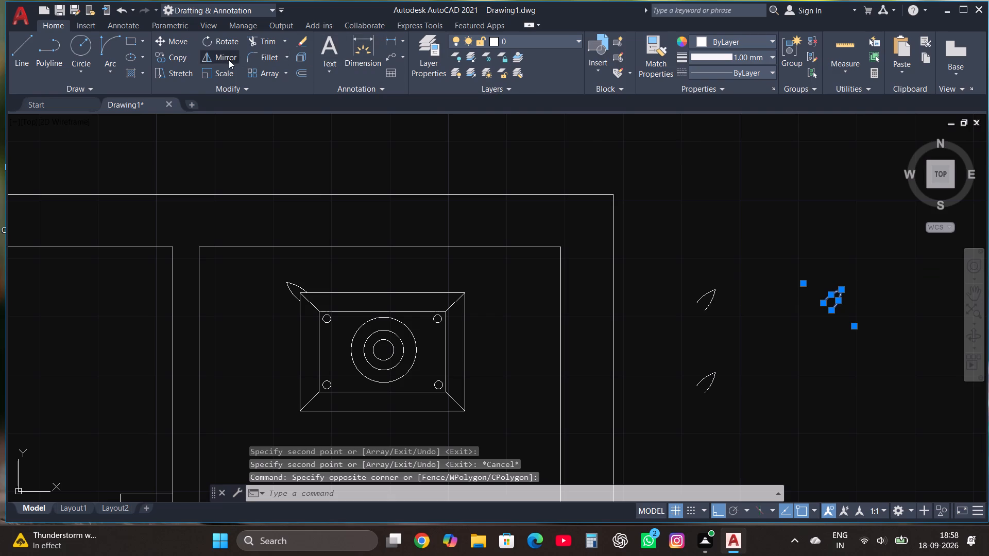
left_click(835, 308)
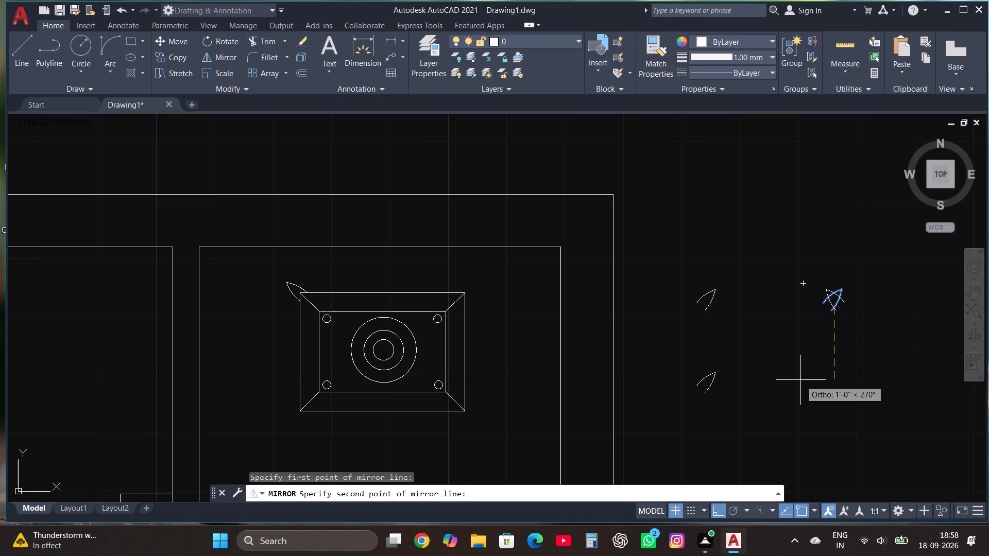
left_click(870, 322)
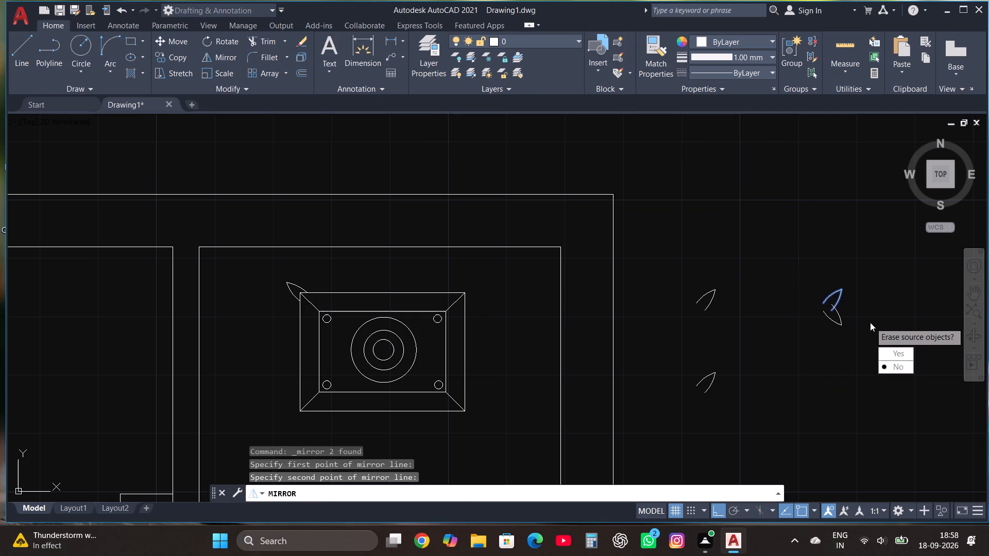
left_click_drag(892, 355, 870, 322)
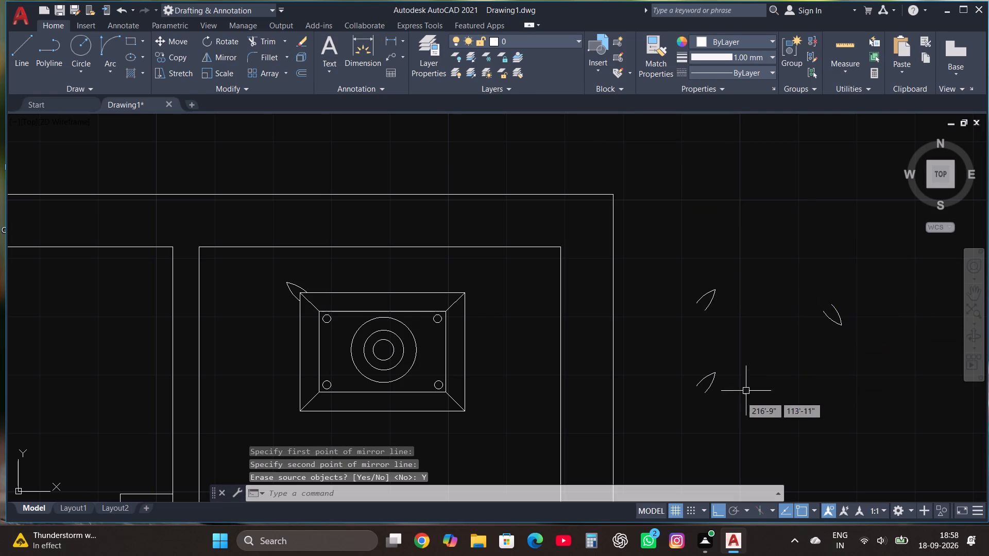
Rotate the lower leaf copy by a half turn, so its tip points to the lower left.
left_click(723, 419)
left_click(699, 370)
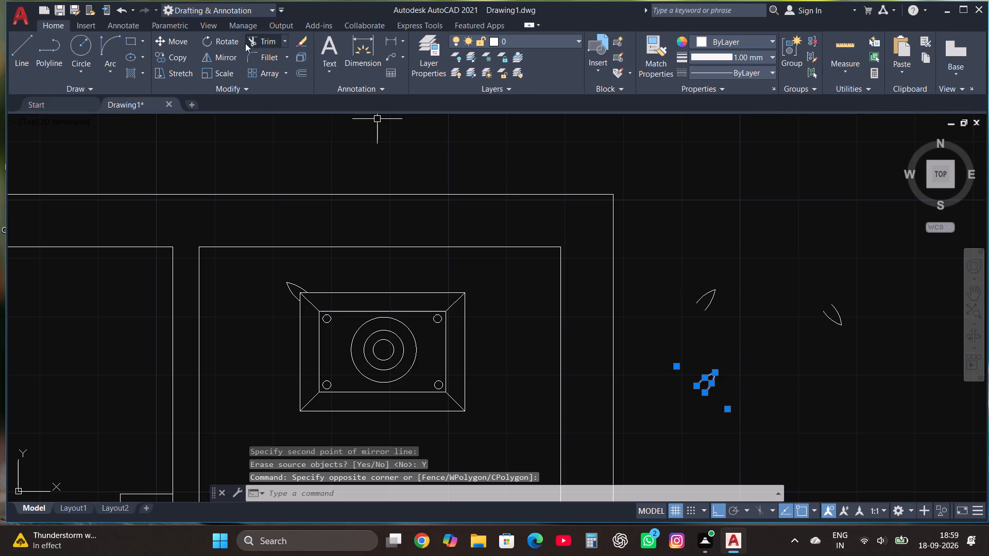
left_click(239, 42)
left_click(712, 389)
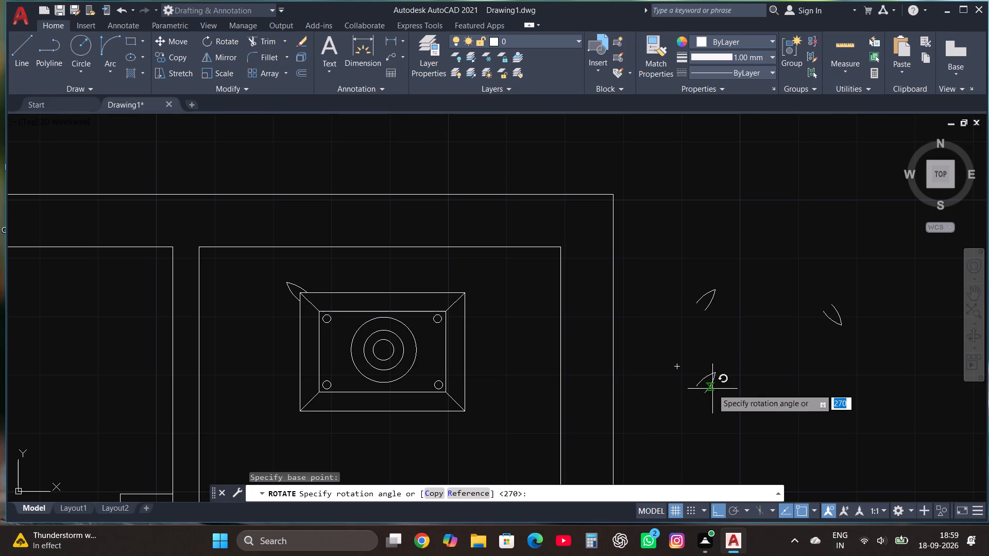
left_click(643, 408)
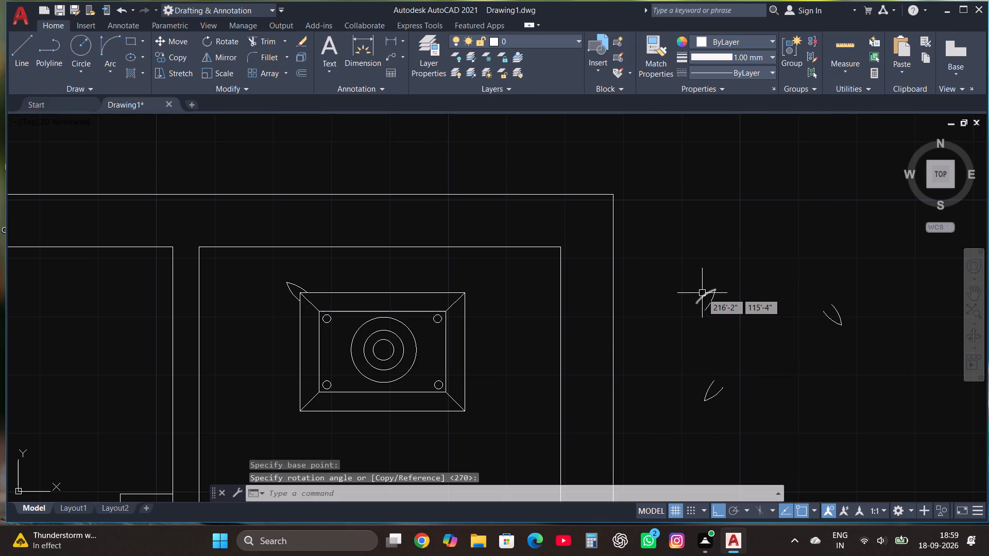
Move the upper leaf, with Ortho off, onto the fixture's top-right corner, its lower arc end on the outer rectangle's right edge.
left_click_drag(723, 322, 714, 309)
left_click(688, 259)
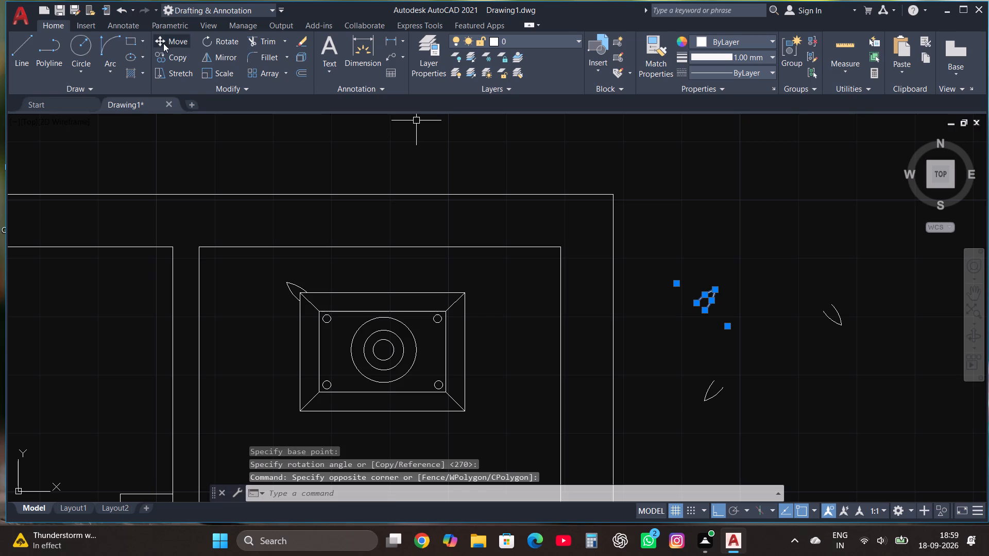
left_click(163, 43)
scroll(668, 294, "up", 2)
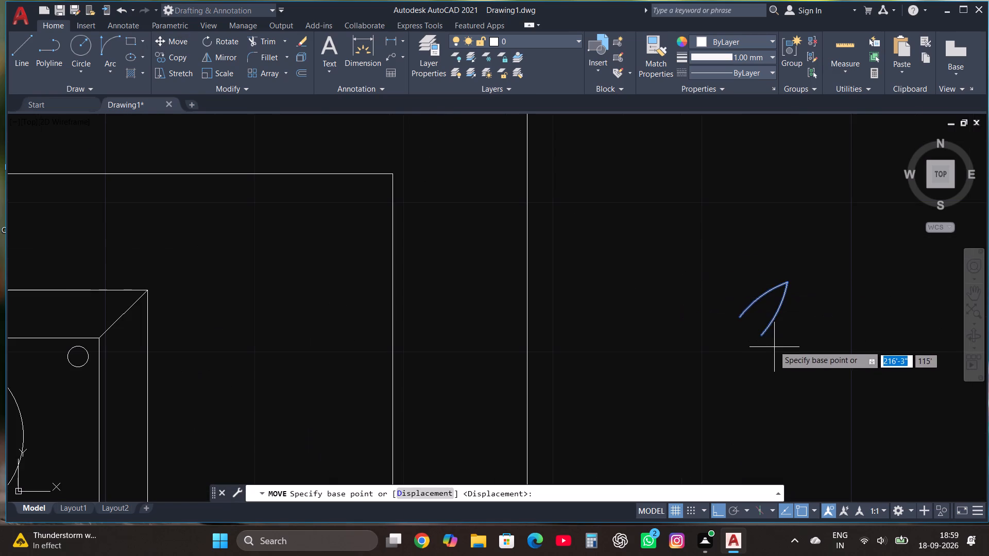
left_click(764, 335)
scroll(764, 335, "down", 2)
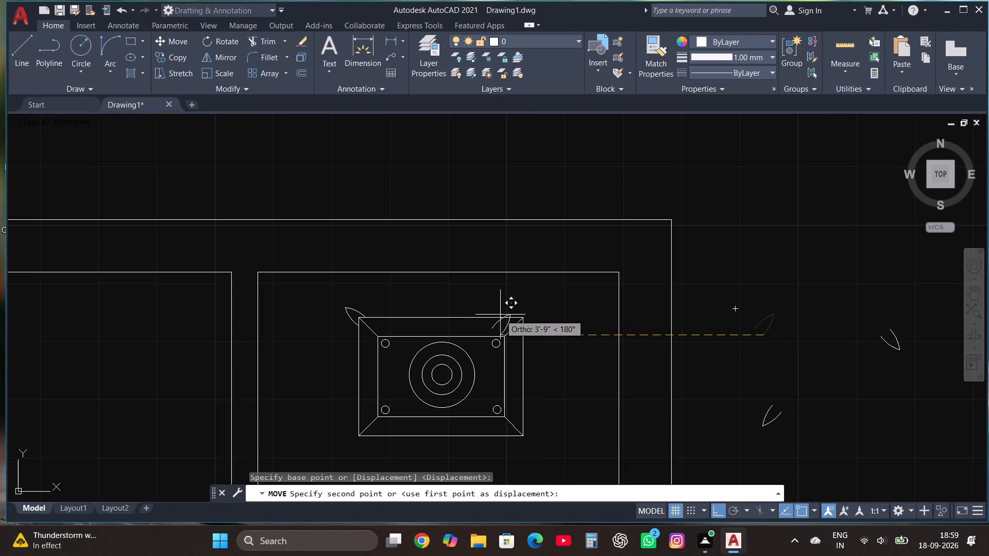
key("F8")
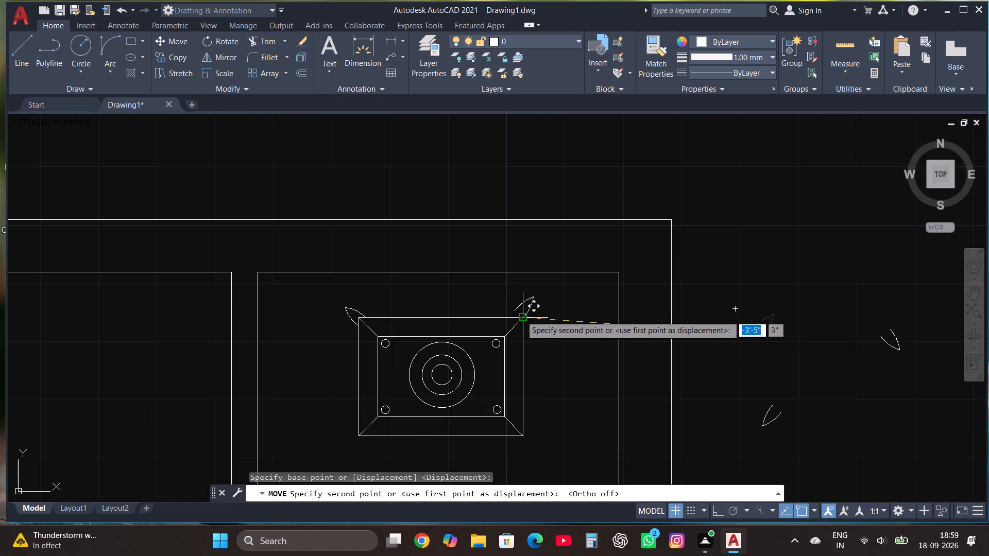
scroll(522, 317, "up", 2)
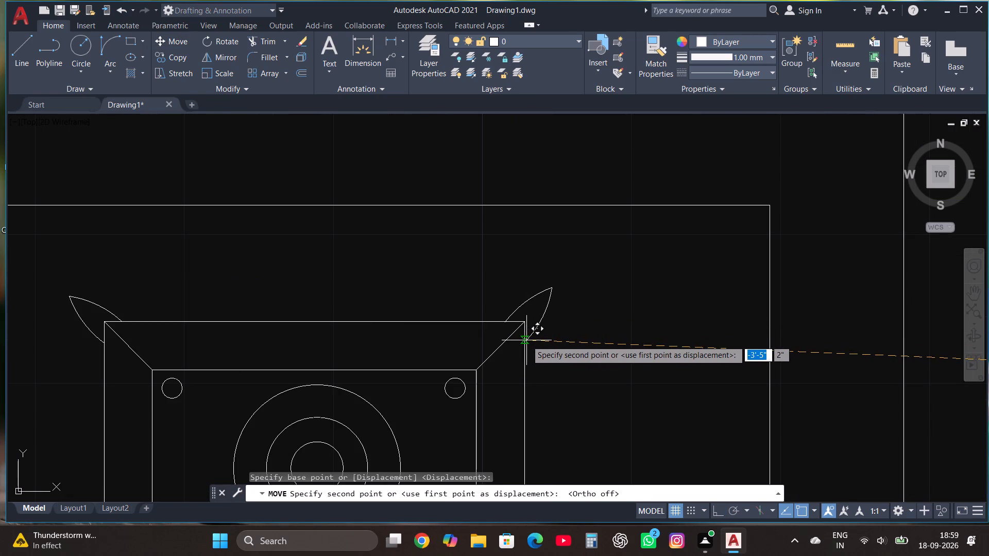
scroll(526, 340, "up", 4)
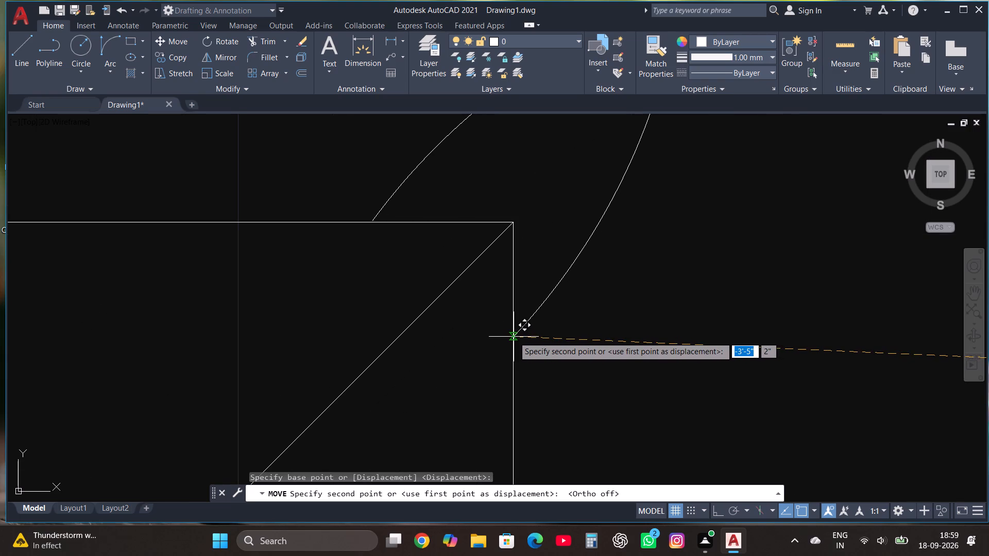
left_click(514, 337)
Move the rotated leaf onto the fixture's bottom-left corner, its upper arc end on the outer rectangle's left edge.
scroll(510, 350, "down", 8)
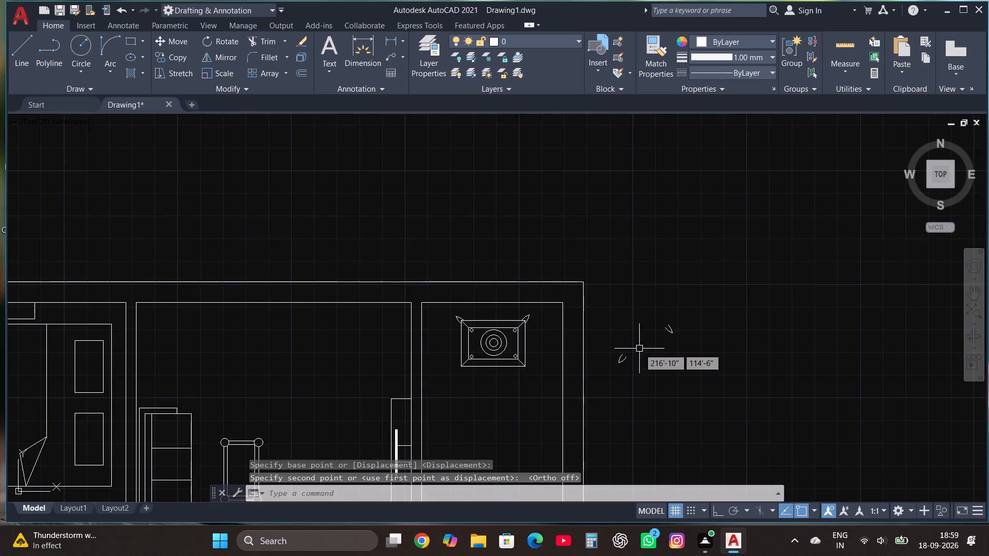
scroll(638, 359, "up", 2)
left_click_drag(630, 372, 614, 351)
left_click(580, 306)
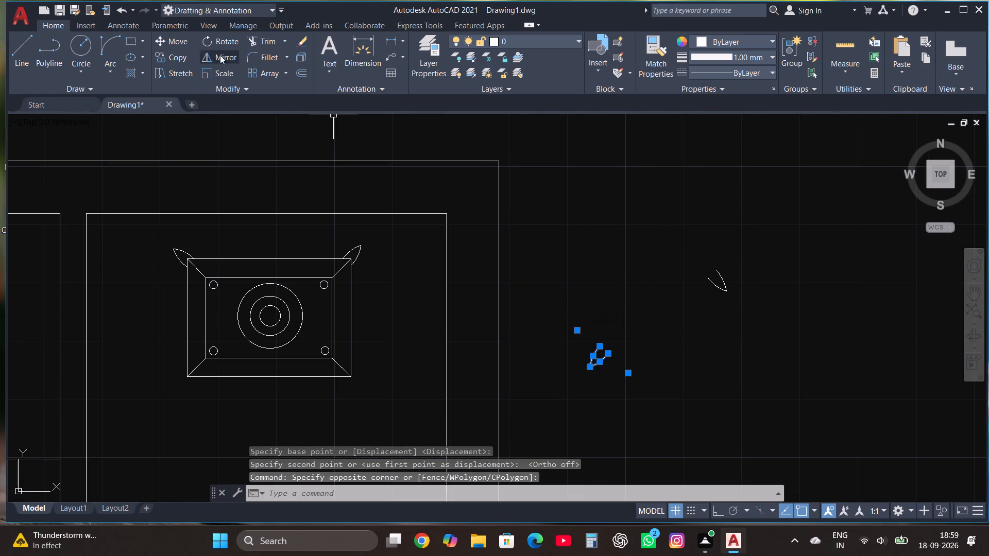
left_click(183, 43)
scroll(566, 323, "up", 3)
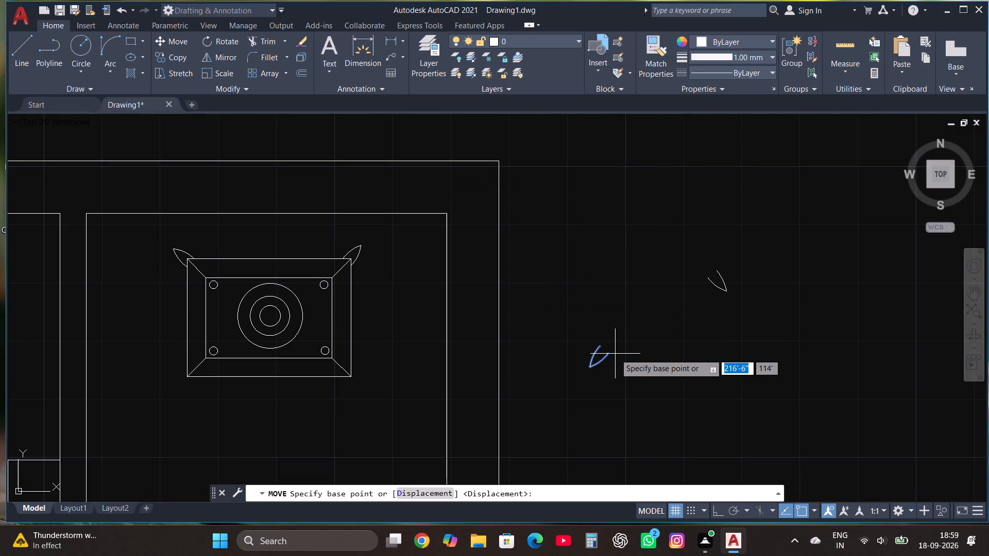
left_click(603, 348)
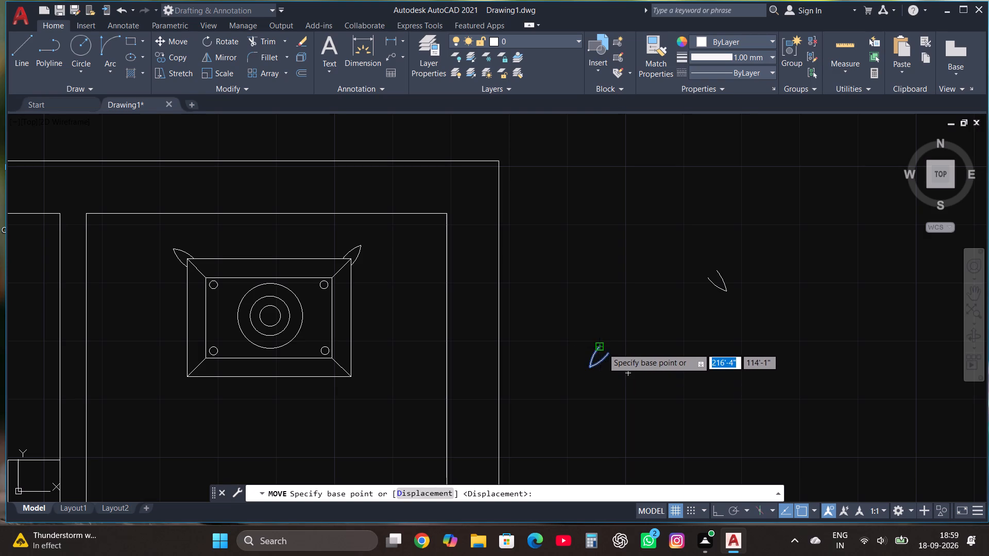
scroll(619, 311, "down", 2)
scroll(452, 331, "up", 2)
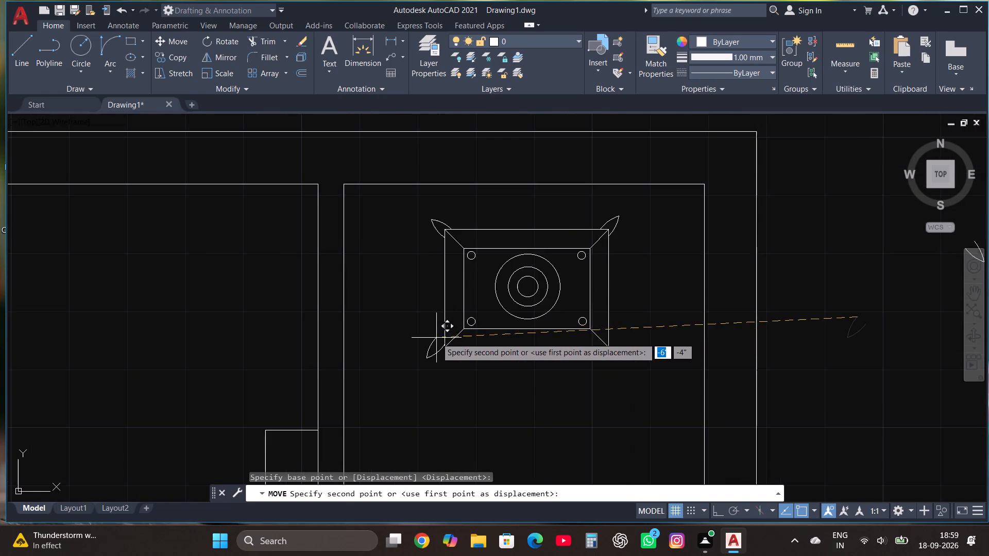
scroll(436, 338, "up", 4)
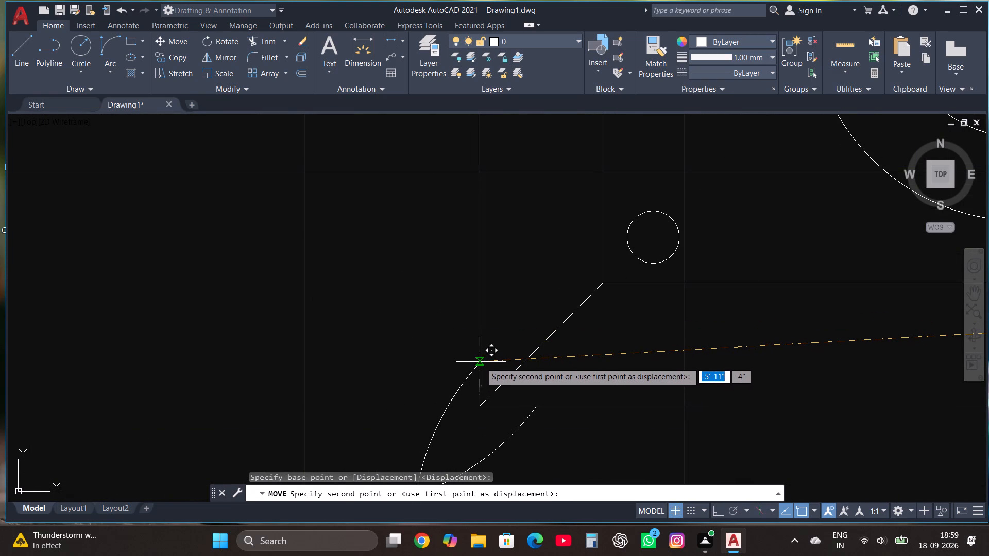
left_click(481, 362)
Move the mirrored leaf onto the fixture's bottom-right corner, its upper arc end on the outer rectangle's right edge.
scroll(463, 310, "down", 4)
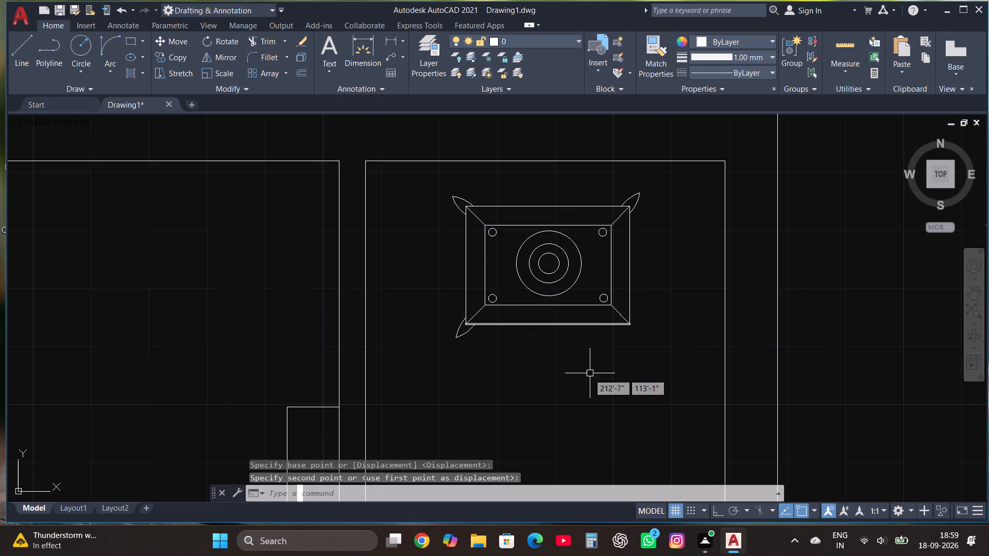
scroll(582, 380, "down", 2)
left_click_drag(751, 344, 745, 339)
left_click(725, 285)
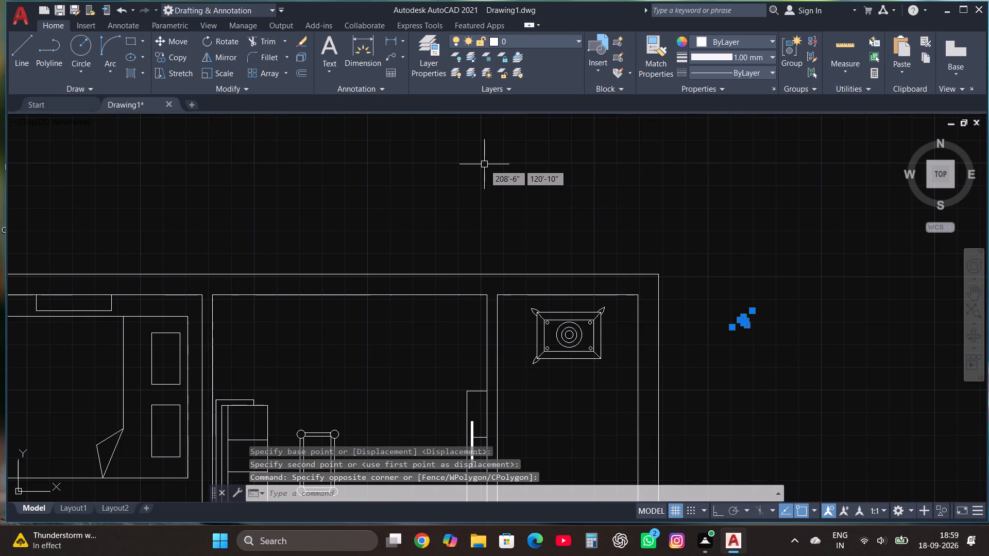
left_click(170, 39)
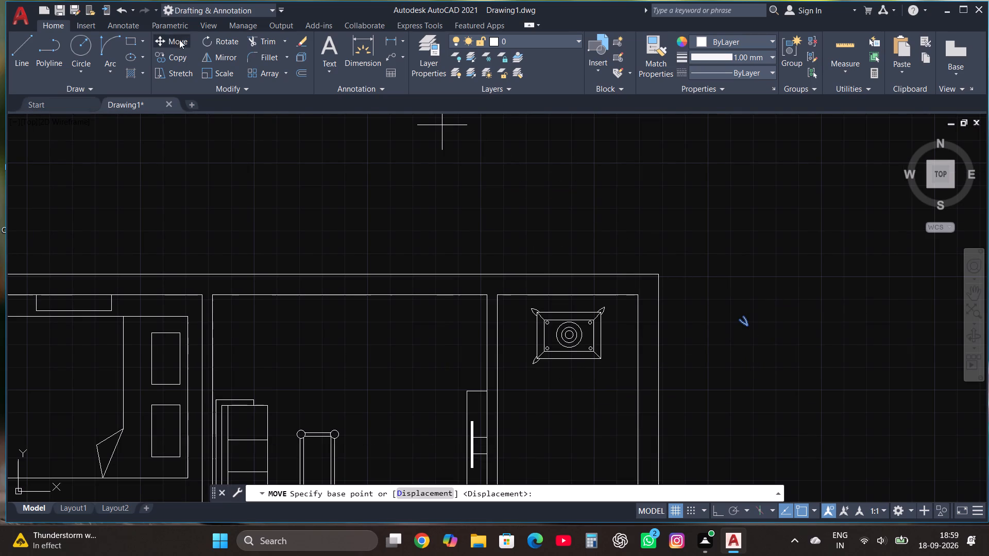
scroll(708, 321, "up", 2)
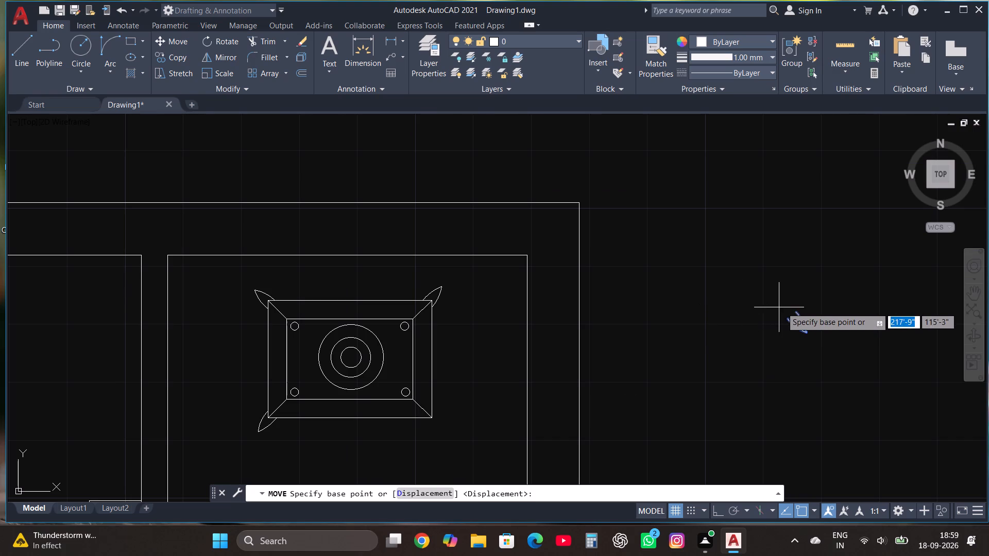
left_click(794, 313)
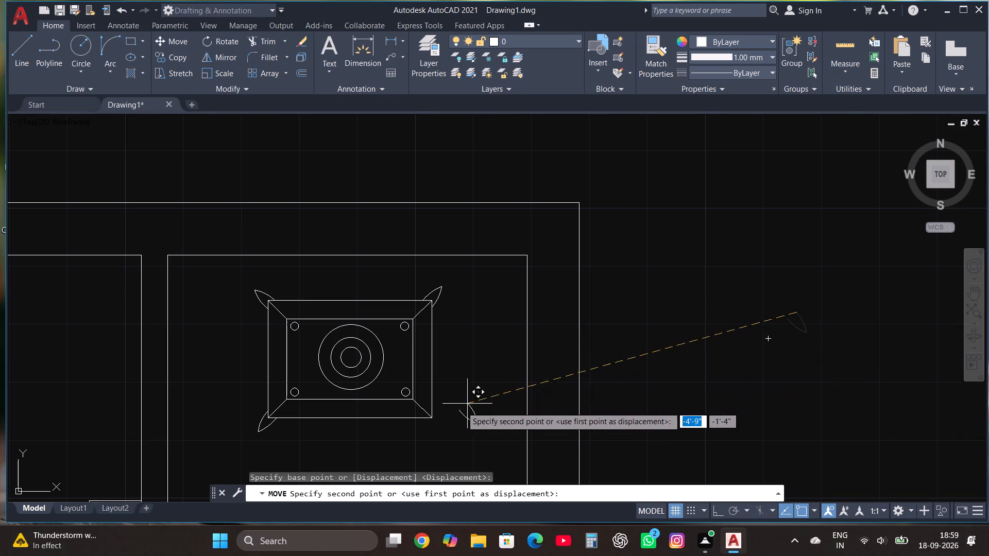
scroll(448, 418, "up", 3)
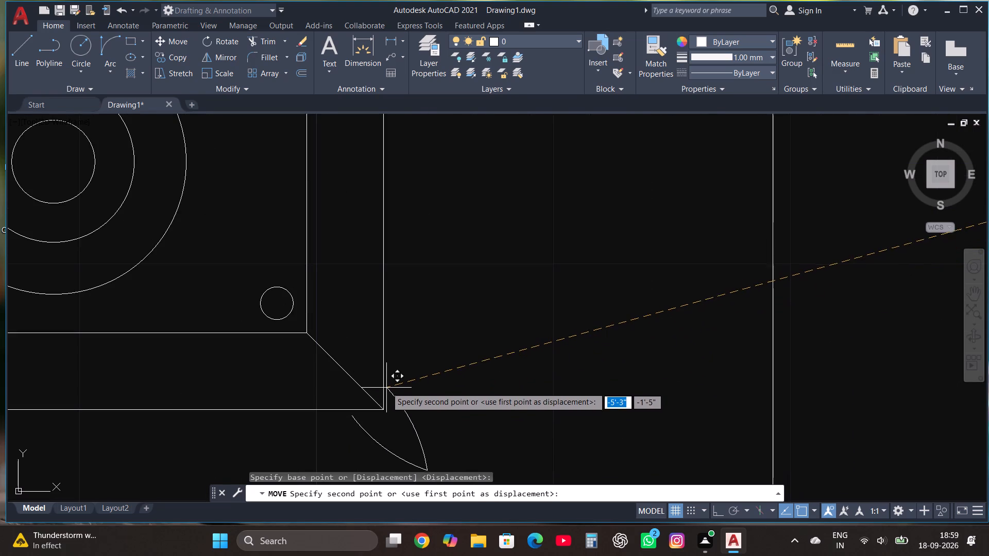
left_click(385, 381)
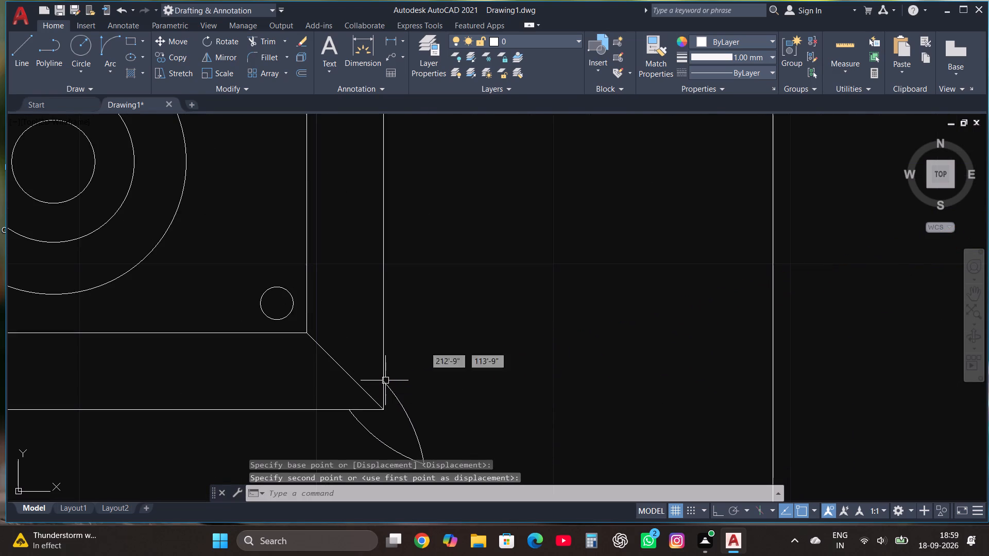
Draw a rectangle about 2' wide near the bottom of the small room below the short stub wall on the plan's right side.
scroll(469, 316, "down", 4)
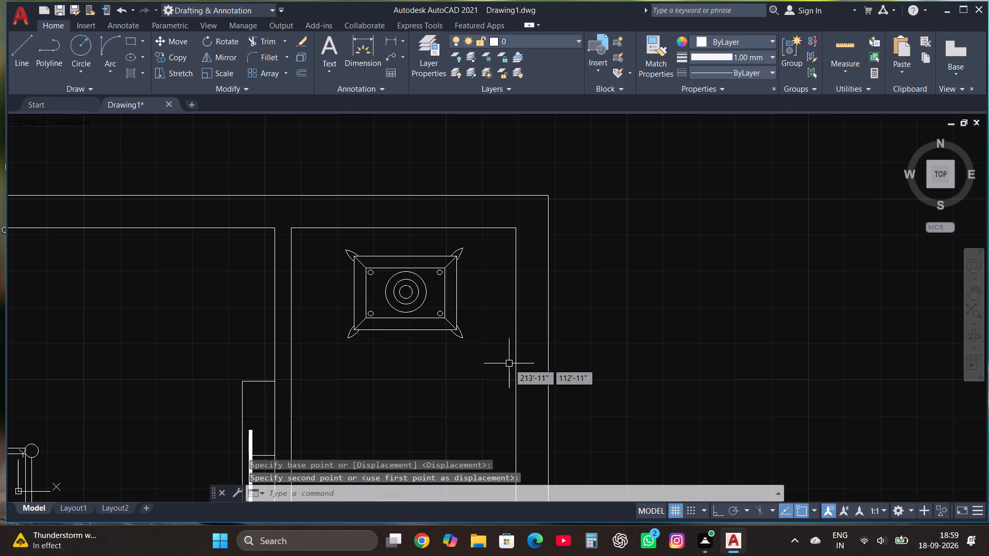
scroll(556, 311, "down", 3)
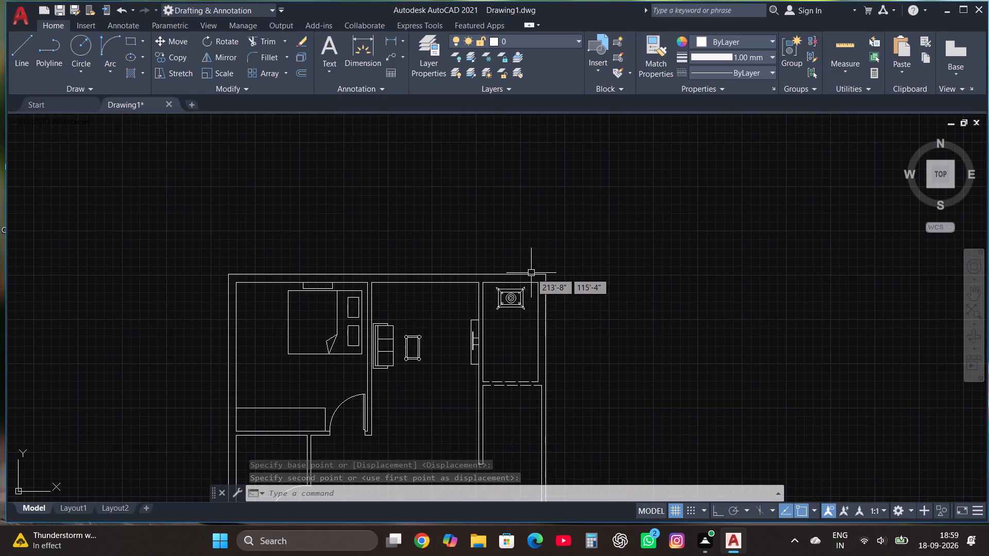
scroll(528, 259, "down", 2)
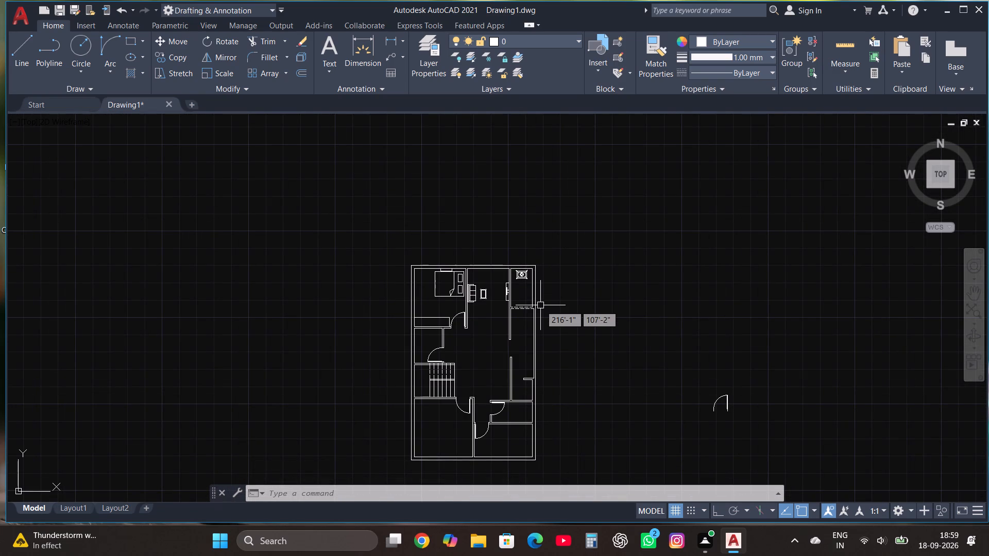
scroll(527, 401, "up", 1)
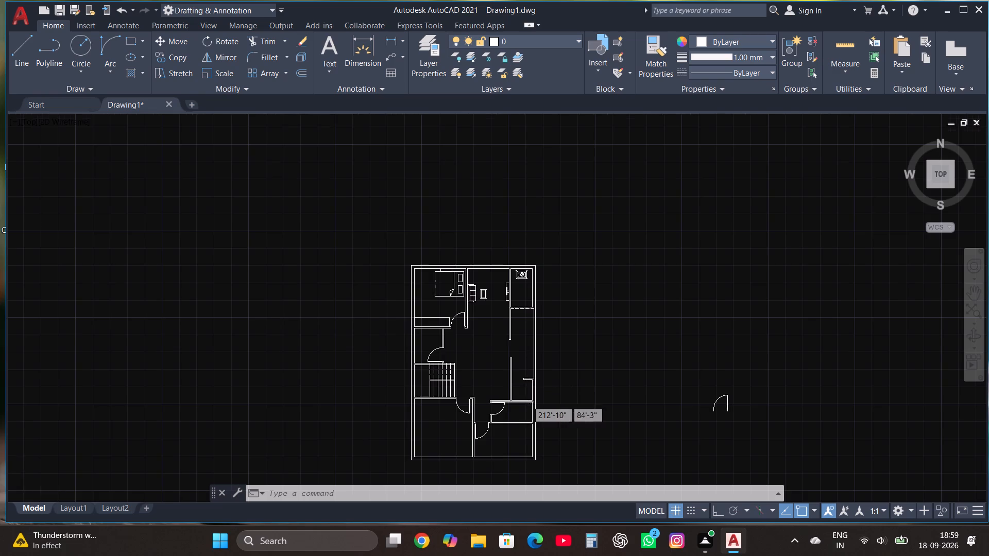
scroll(527, 401, "up", 2)
left_click(132, 44)
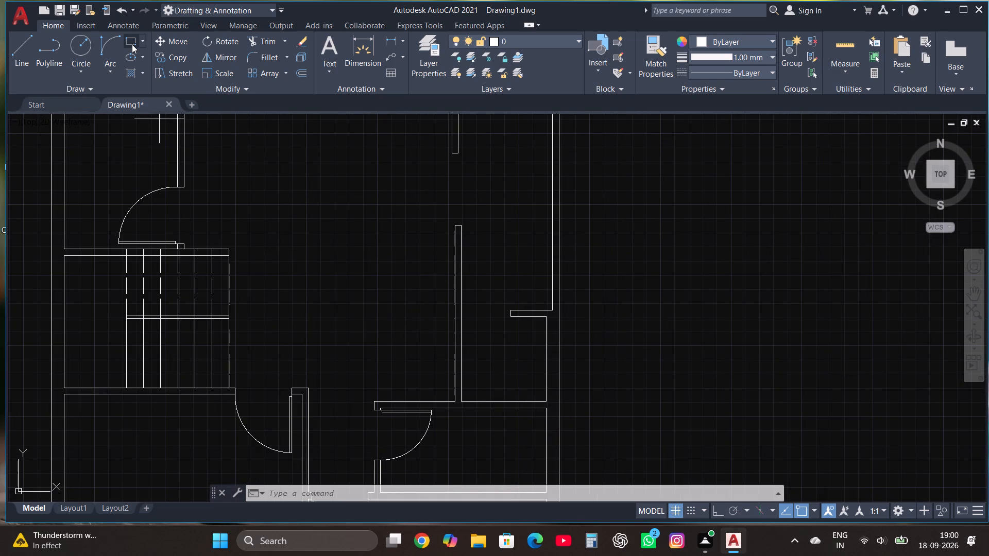
scroll(469, 372, "up", 2)
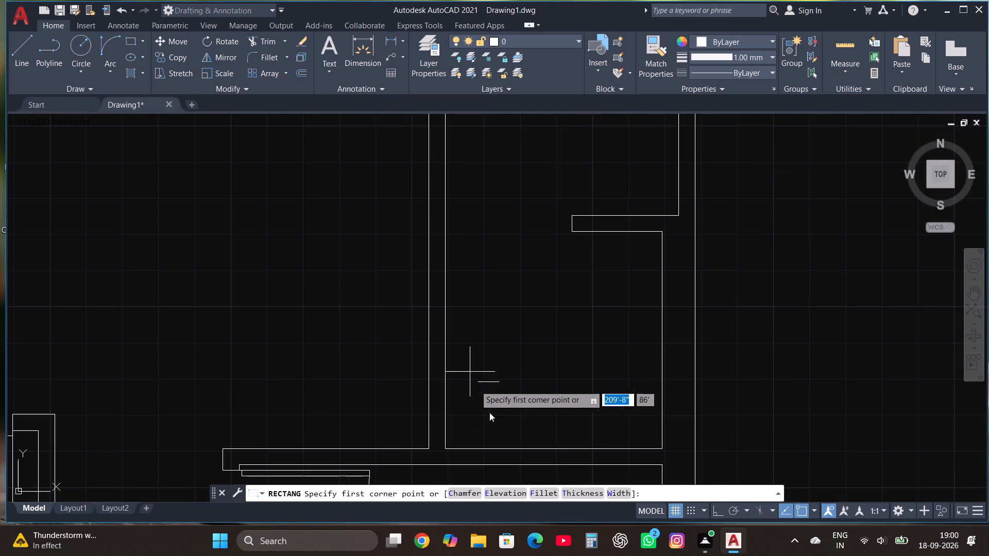
left_click(506, 436)
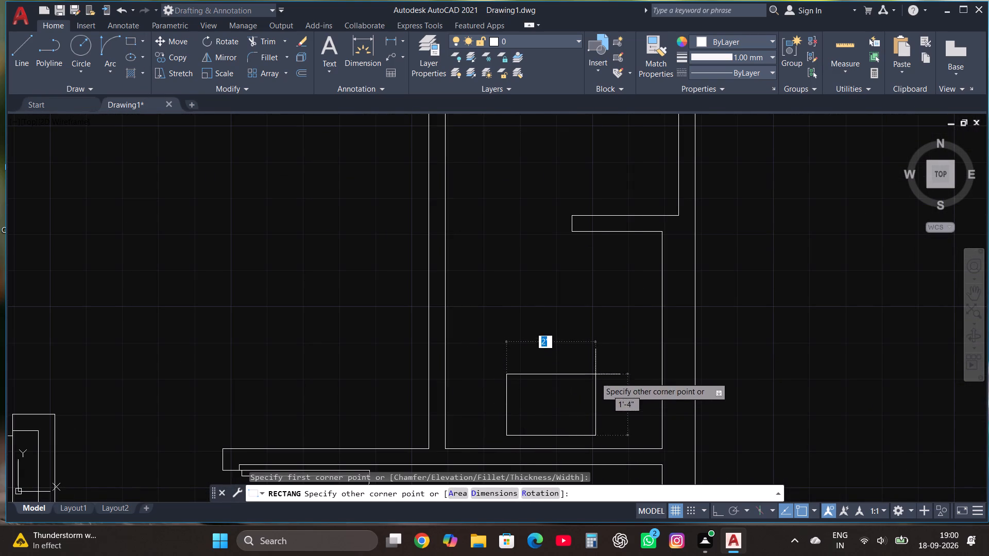
left_click(598, 352)
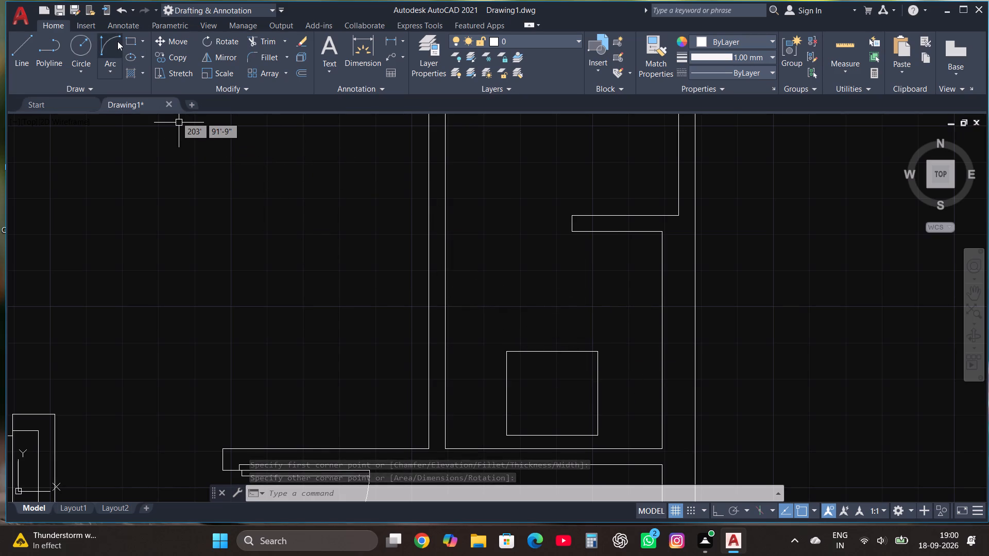
Draw a second rectangle about 1'-10" by 1'-5" just inside the new rectangle in the small room.
left_click(133, 42)
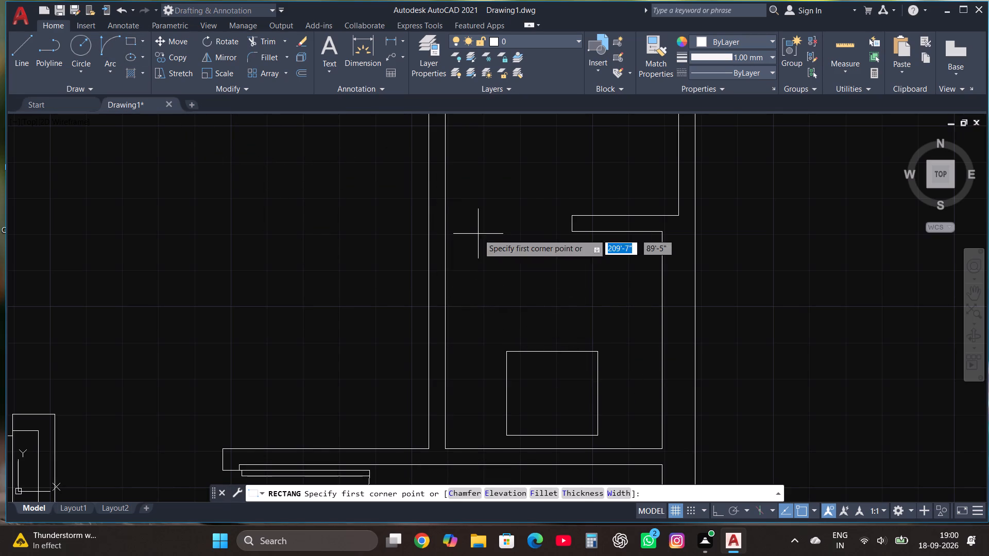
left_click(513, 358)
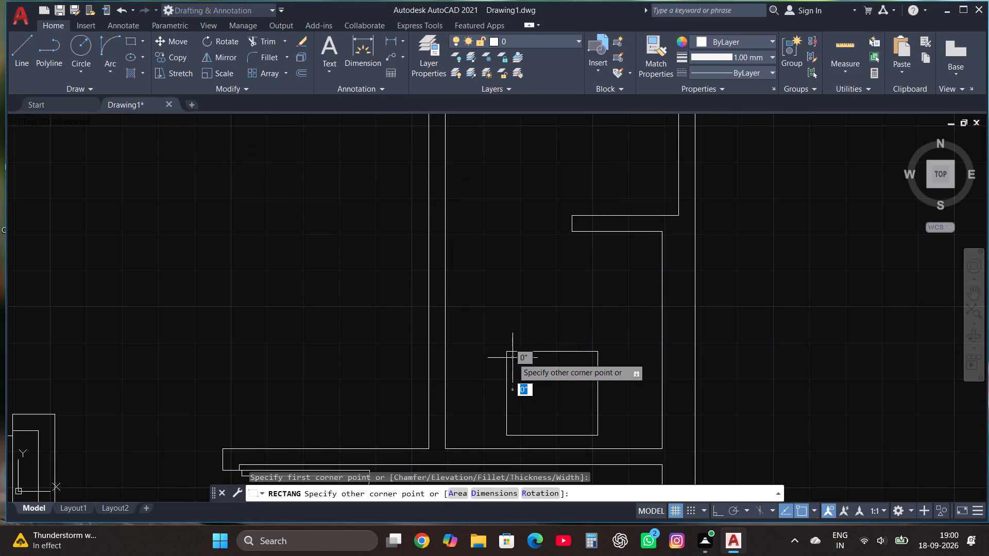
left_click(589, 423)
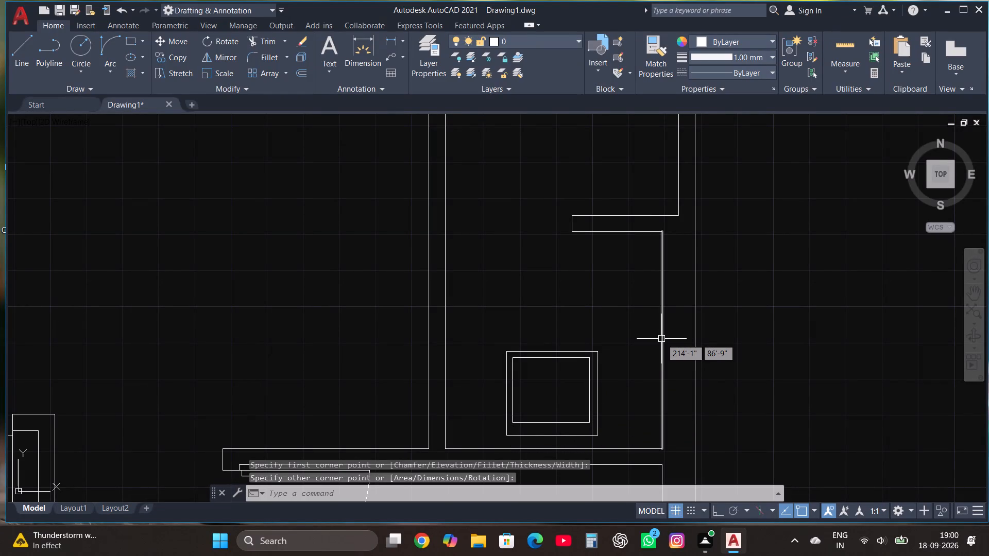
Stretch the inner rectangle's right edge outward by about 1", with Ortho on.
left_click(592, 398)
scroll(590, 396, "up", 2)
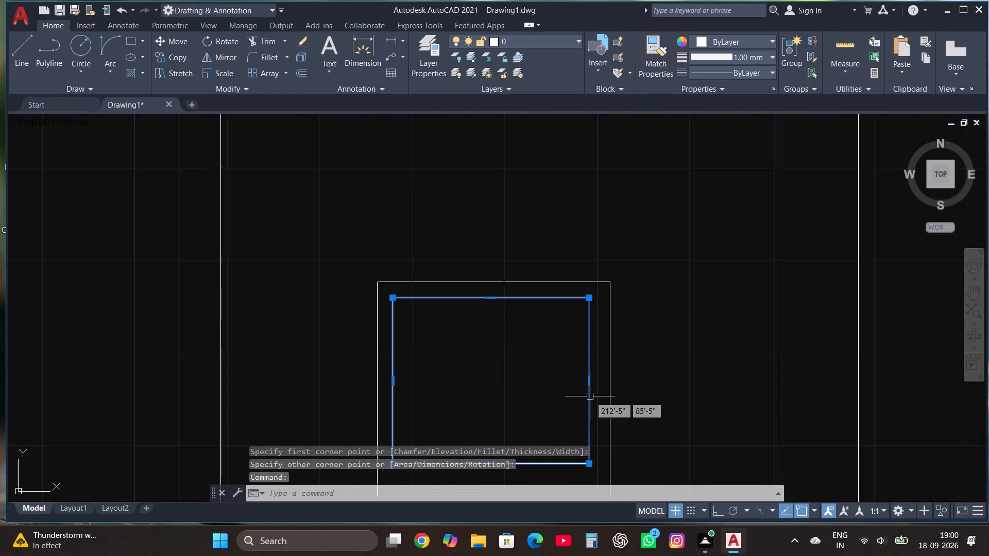
left_click(589, 384)
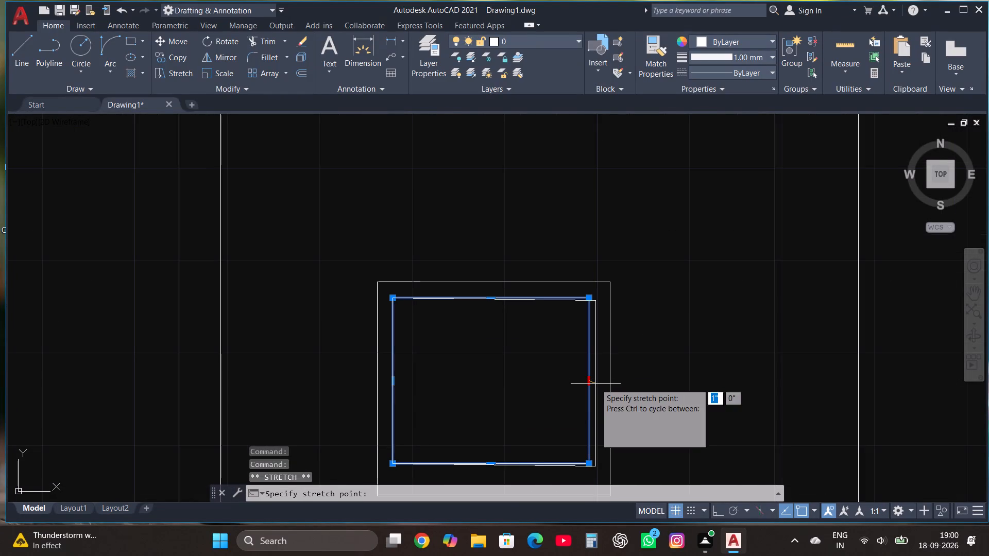
key("F8")
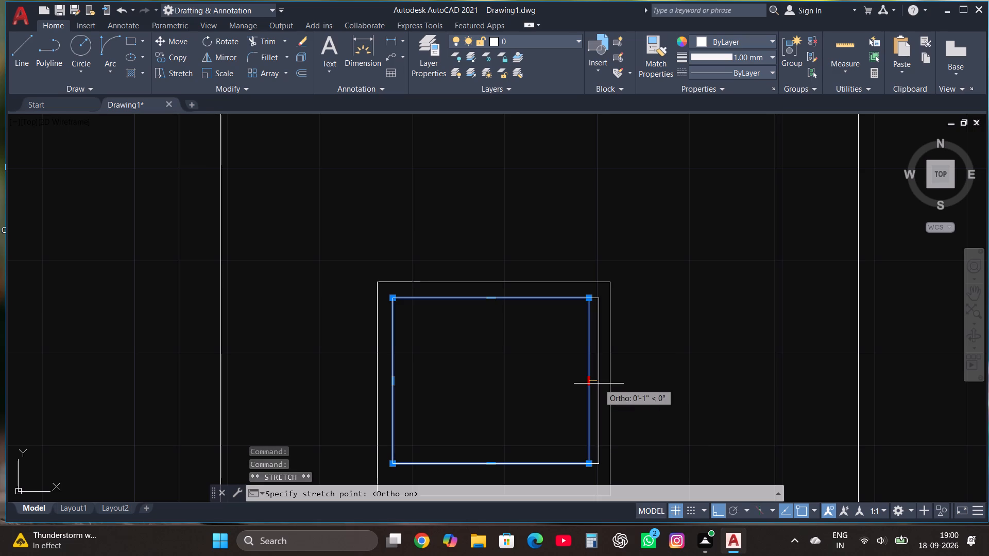
left_click(599, 384)
scroll(607, 342, "down", 1)
key("Escape")
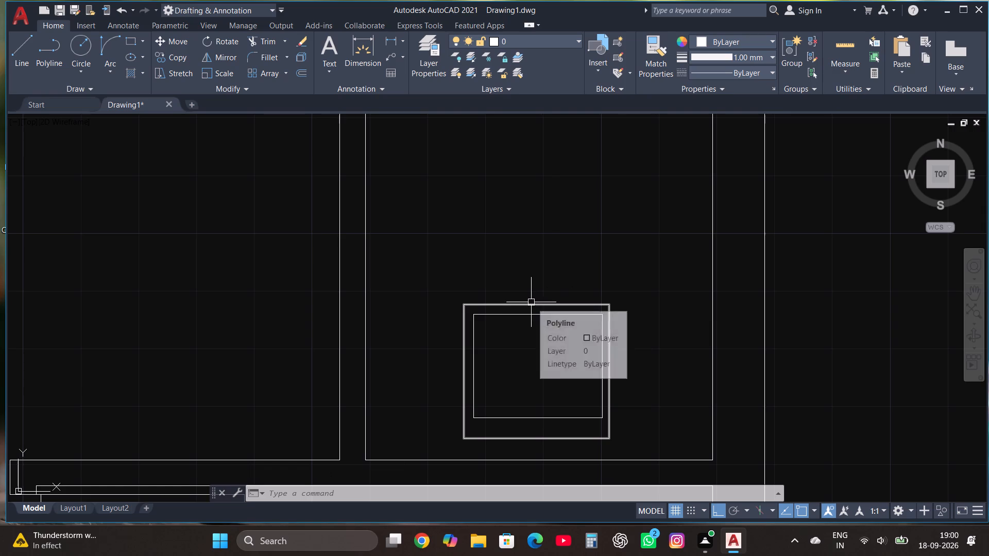
Draw a rectangle about 11" high across the full width of the inner rectangle, starting slightly above its bottom edge.
left_click(129, 43)
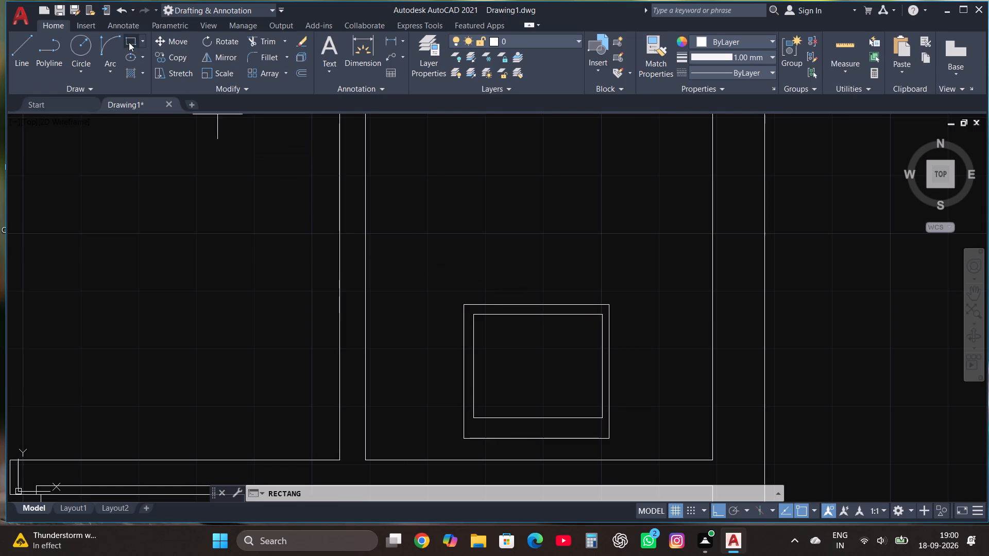
scroll(479, 414, "up", 1)
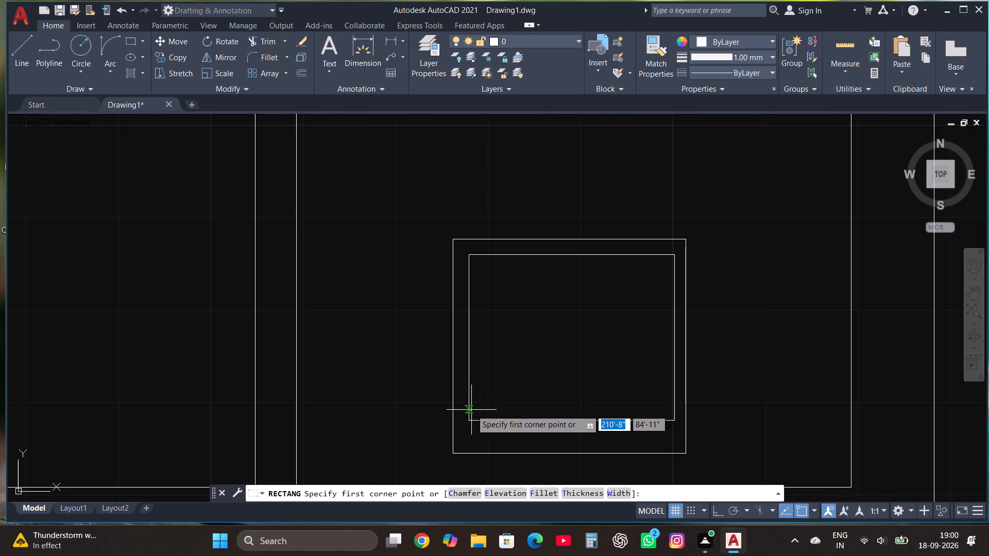
left_click(470, 406)
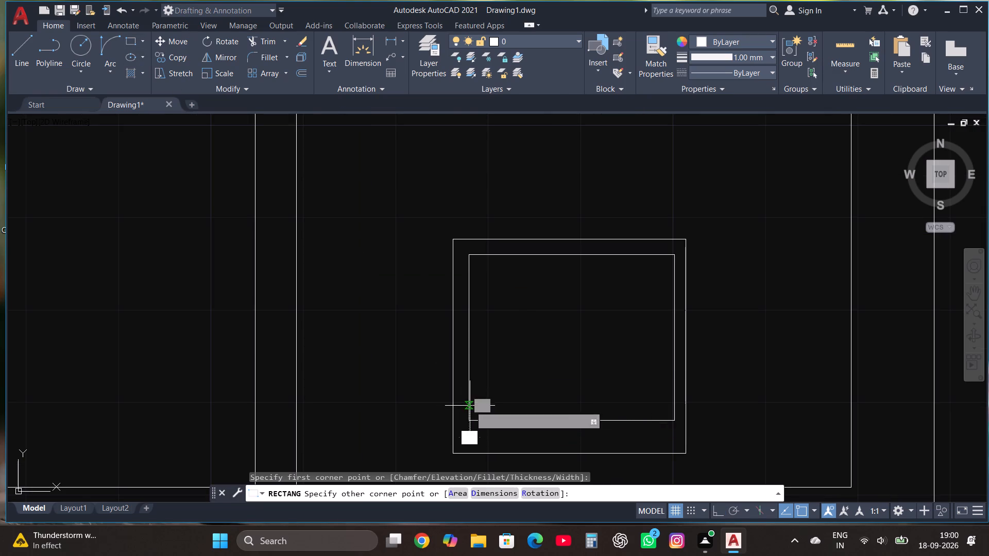
left_click(674, 302)
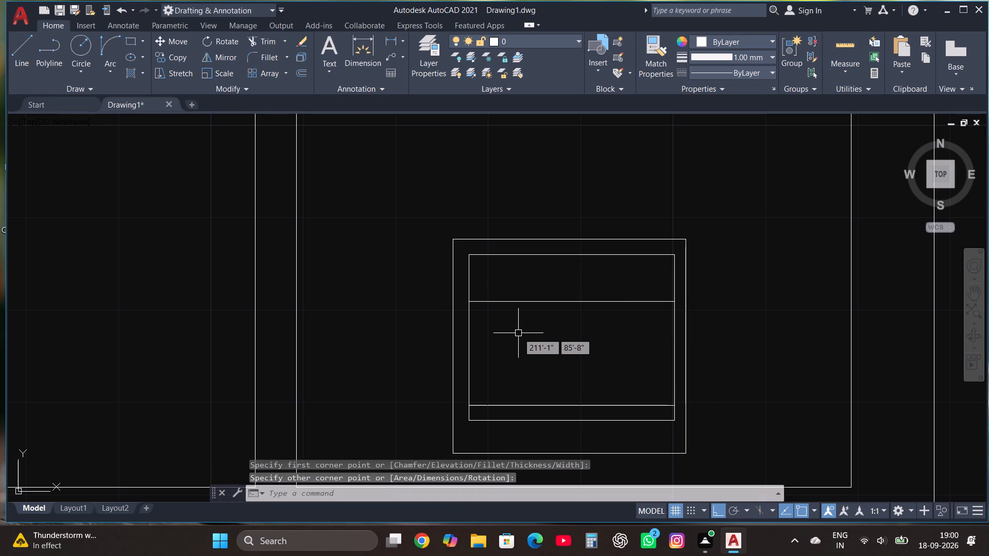
scroll(518, 333, "down", 2)
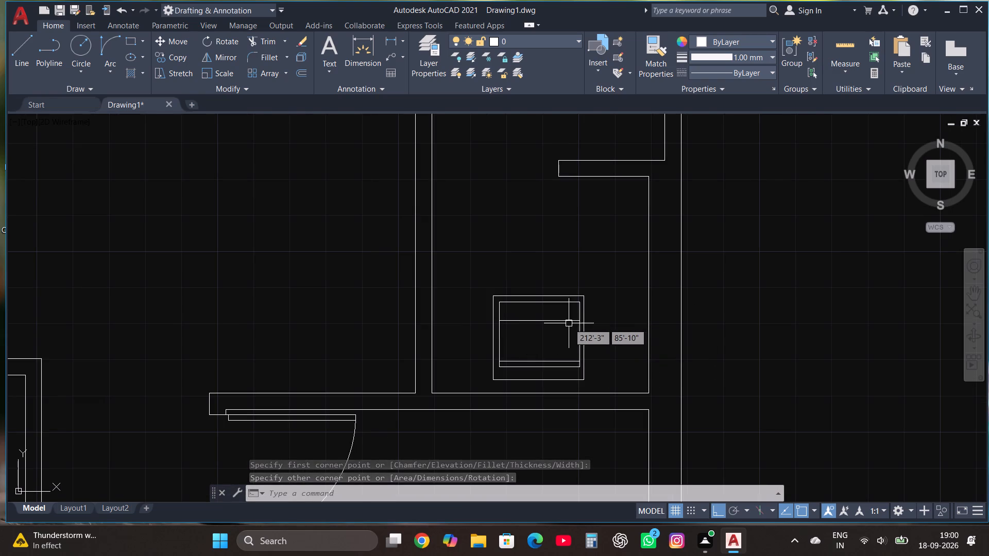
Draw a tiny rectangle centred just below the upper horizontal line inside the fixture.
scroll(569, 323, "up", 1)
left_click(130, 39)
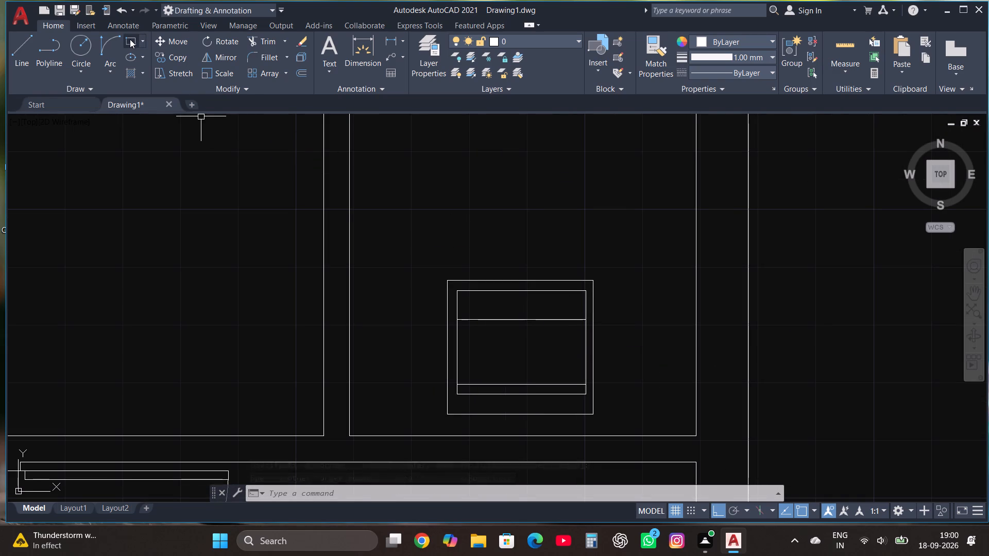
scroll(464, 259, "up", 1)
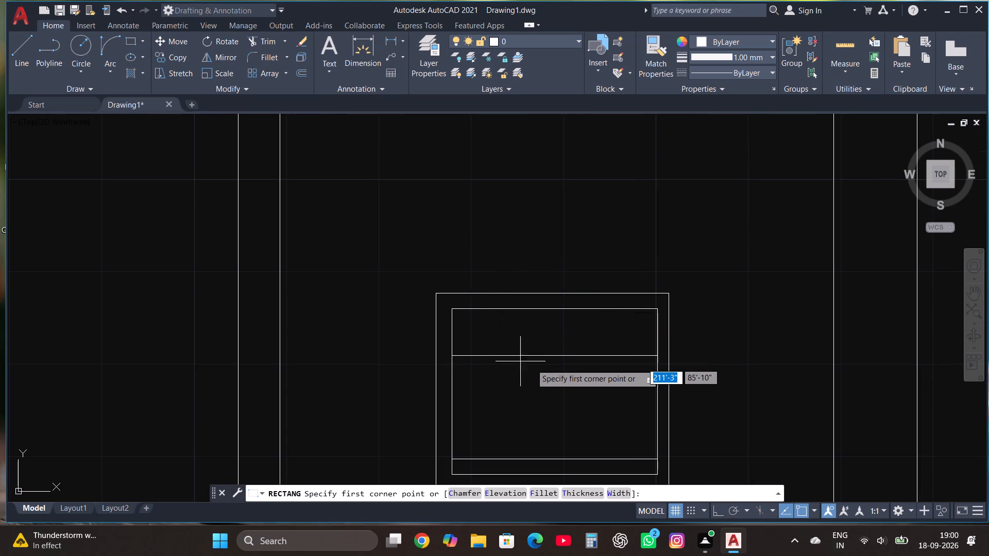
left_click(535, 362)
left_click(573, 376)
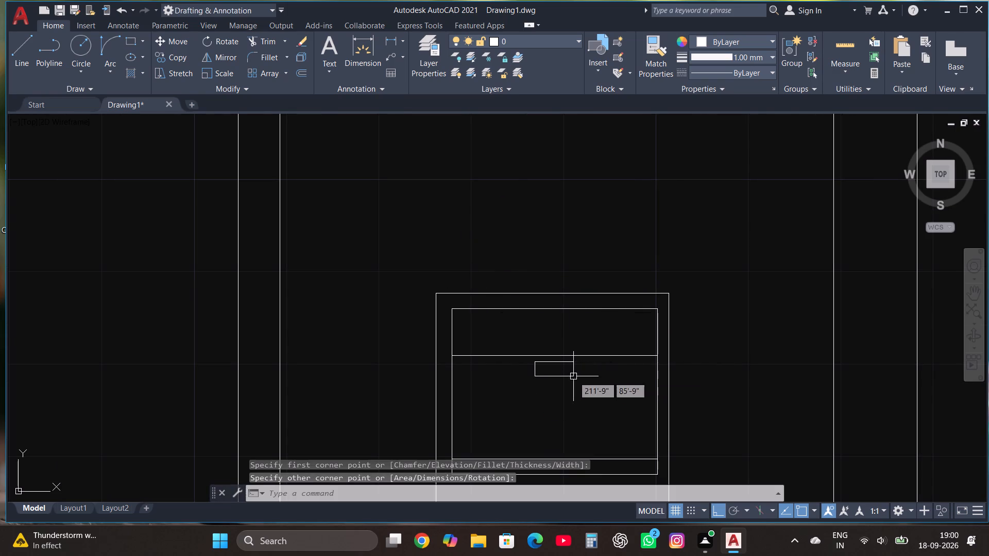
scroll(577, 378, "down", 2)
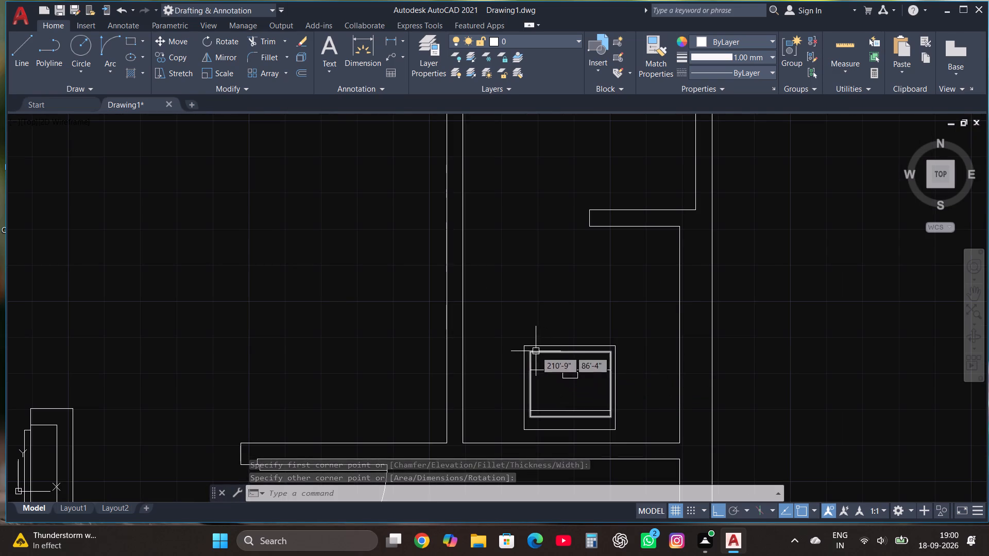
Draw a line from the bottom-right room's top-right inner corner, 2' left along the wall and partway down into the room.
scroll(586, 327, "down", 3)
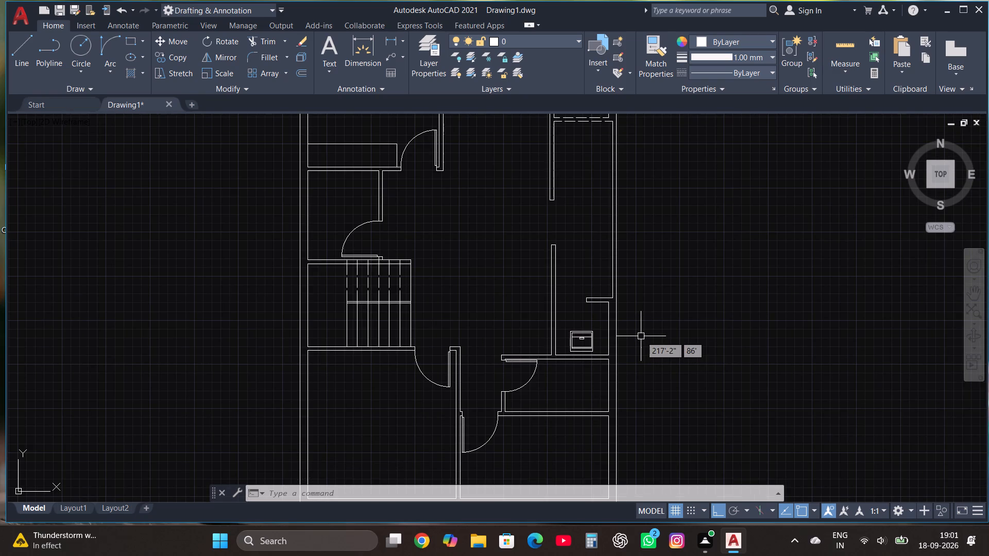
scroll(630, 323, "down", 1)
scroll(624, 399, "up", 2)
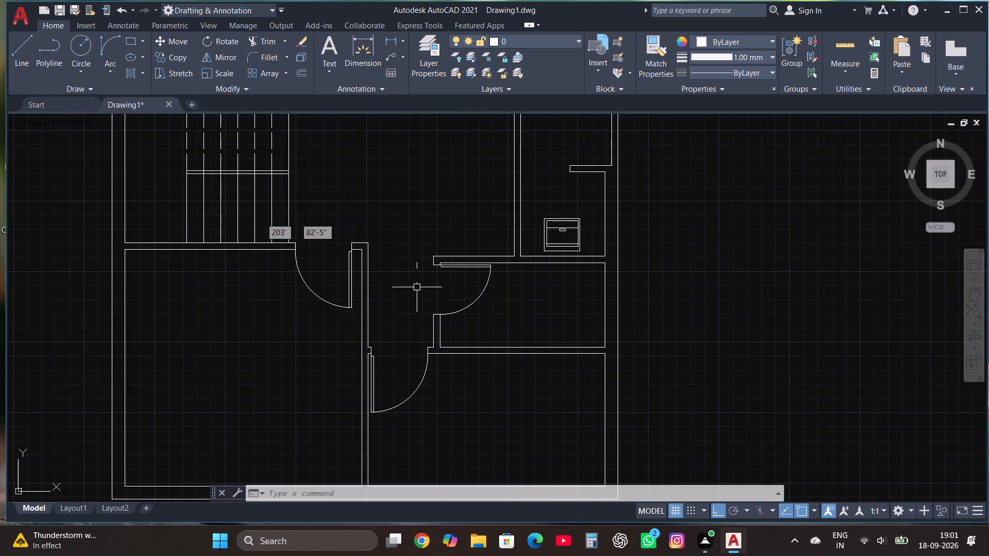
left_click(24, 51)
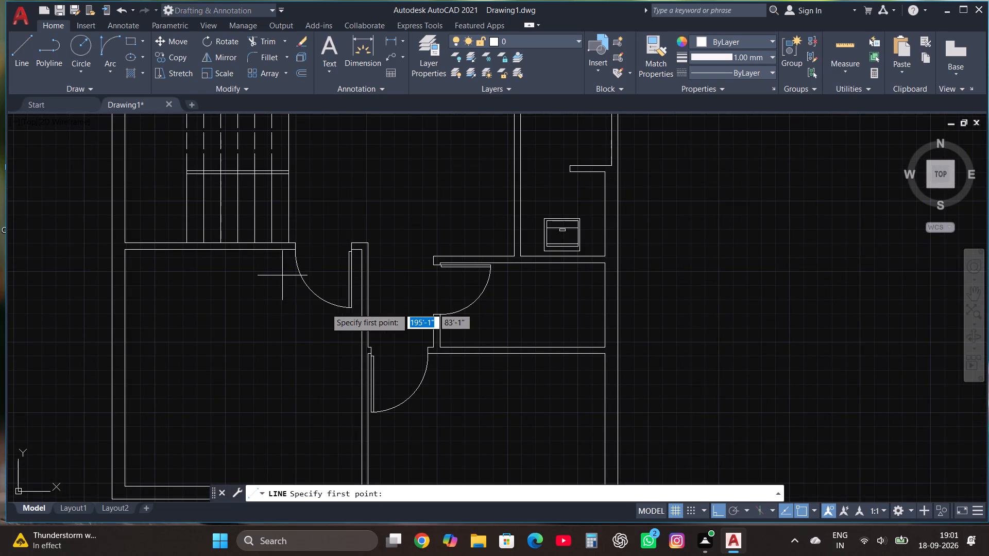
scroll(593, 363, "up", 1)
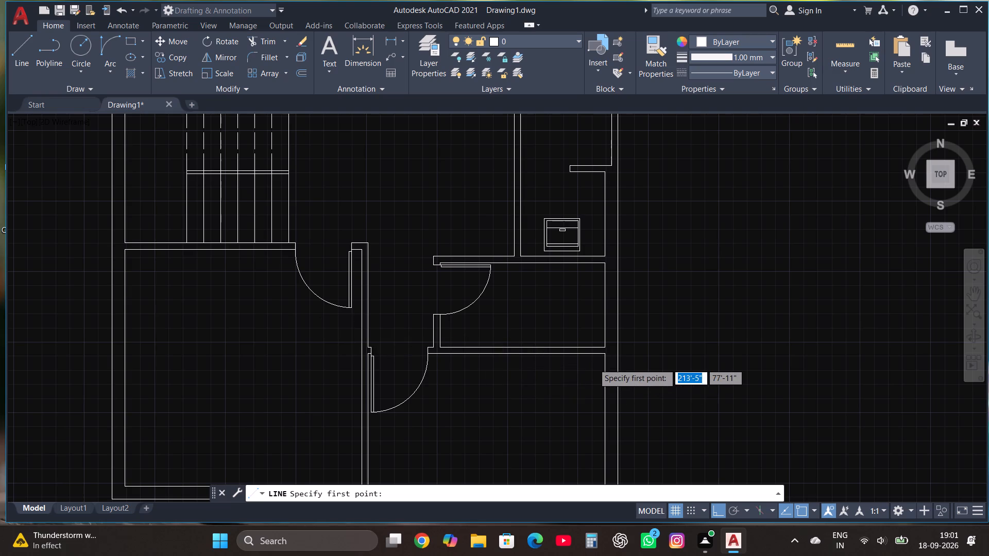
left_click(611, 349)
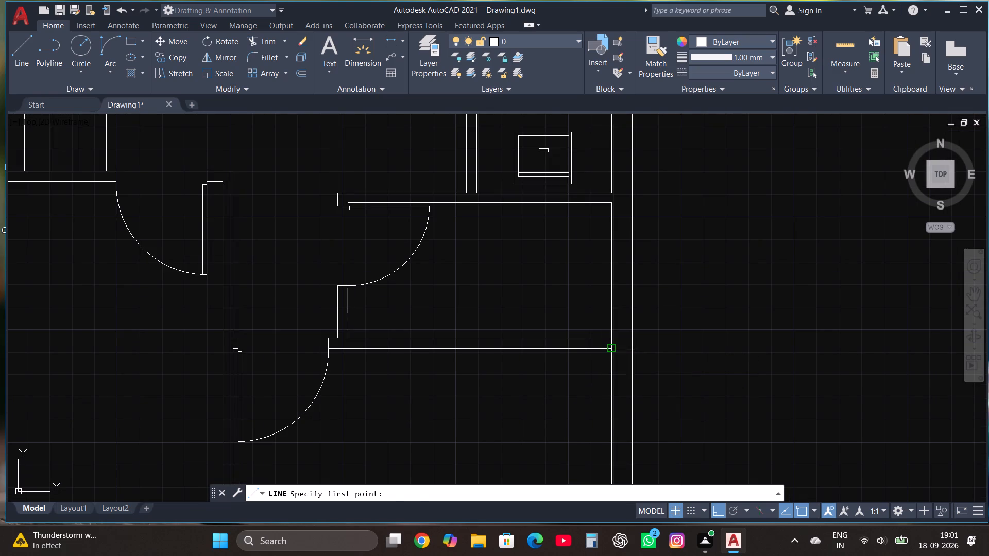
type("2'")
key("Return")
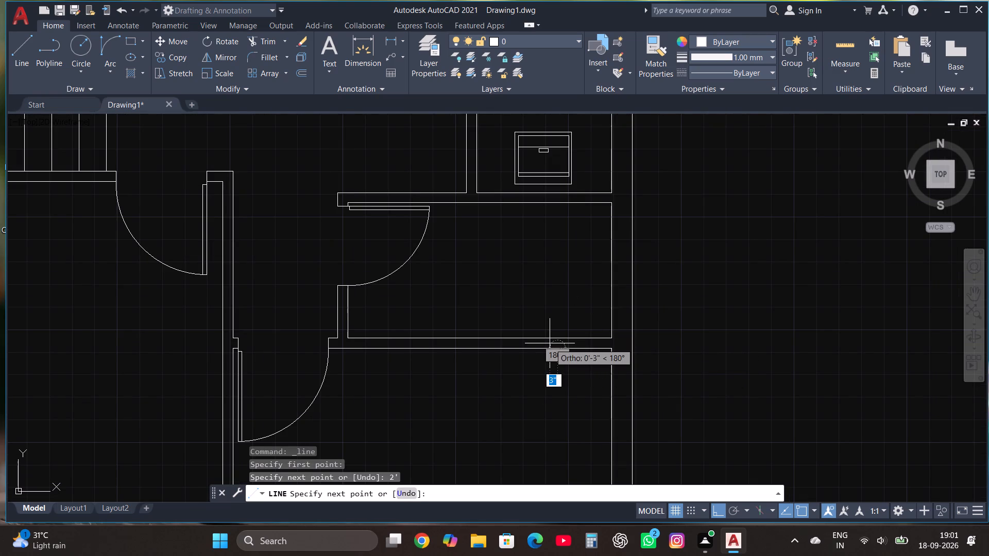
scroll(585, 391, "down", 1)
left_click(579, 441)
scroll(593, 341, "down", 3)
key("Escape")
scroll(565, 372, "up", 2)
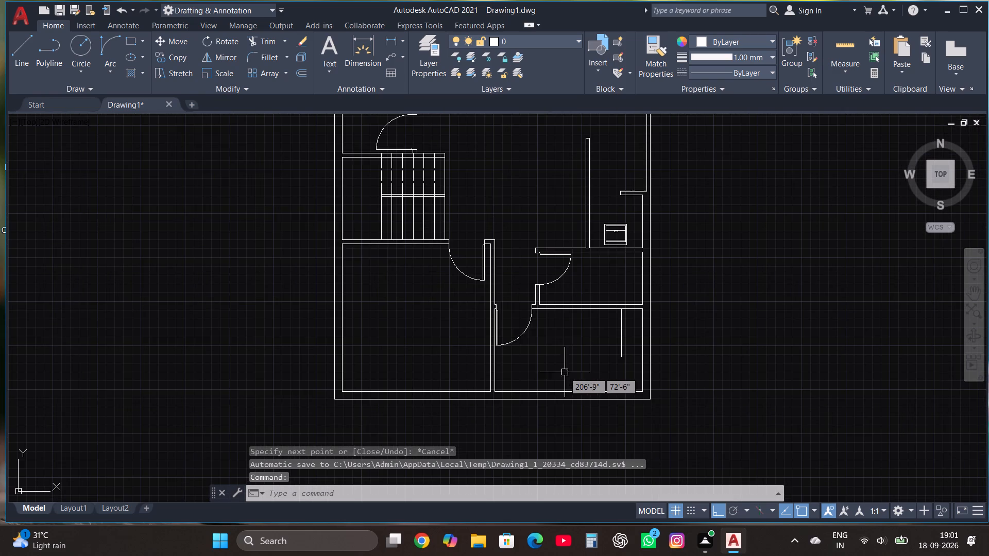
Draw a rectangle about 1'-8" by 1'-6" near the bottom-left corner of the bottom-right room.
left_click(128, 39)
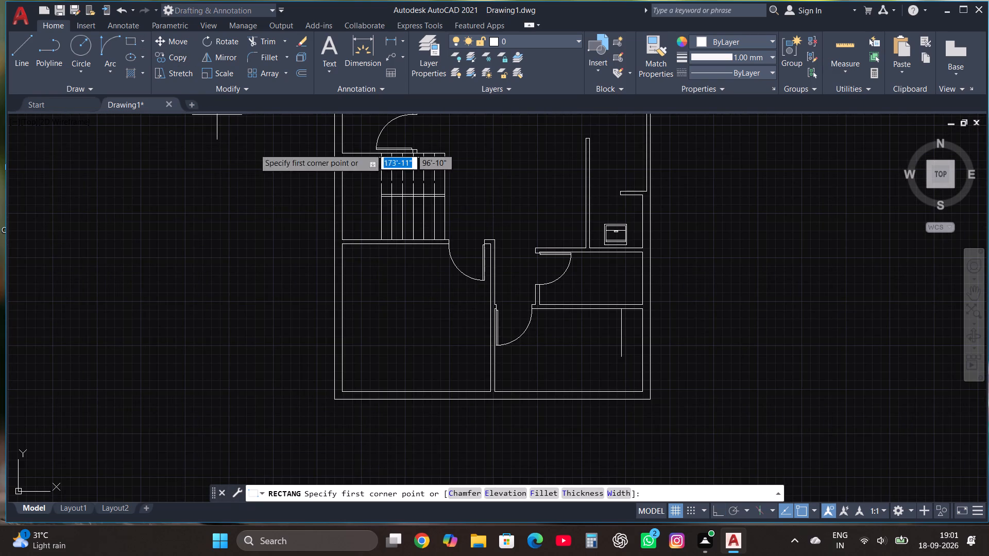
scroll(533, 387, "up", 3)
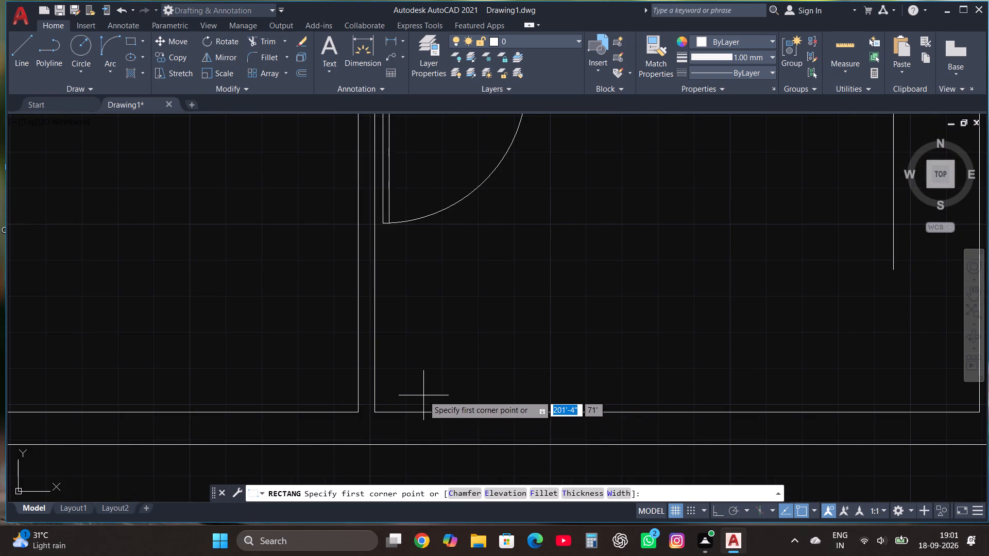
left_click(423, 394)
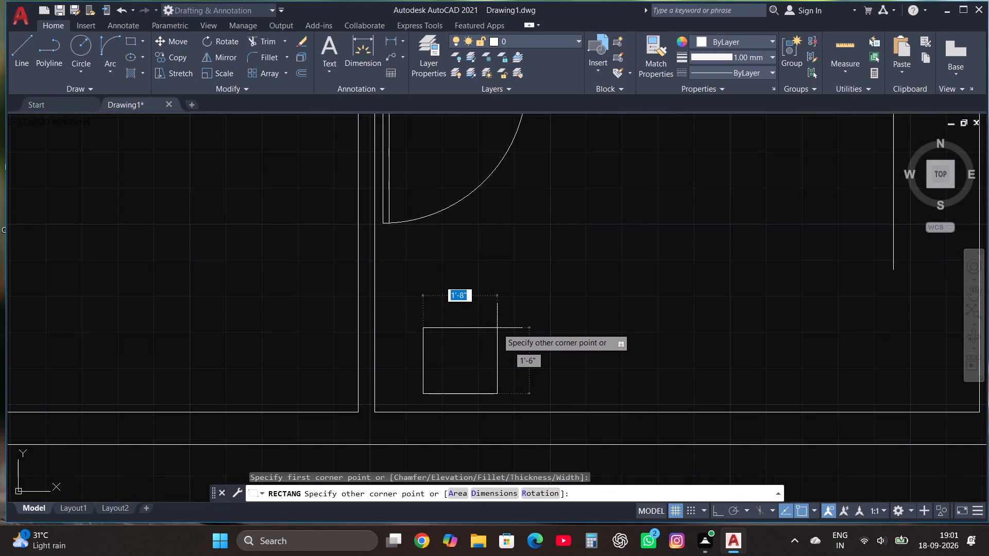
left_click(497, 328)
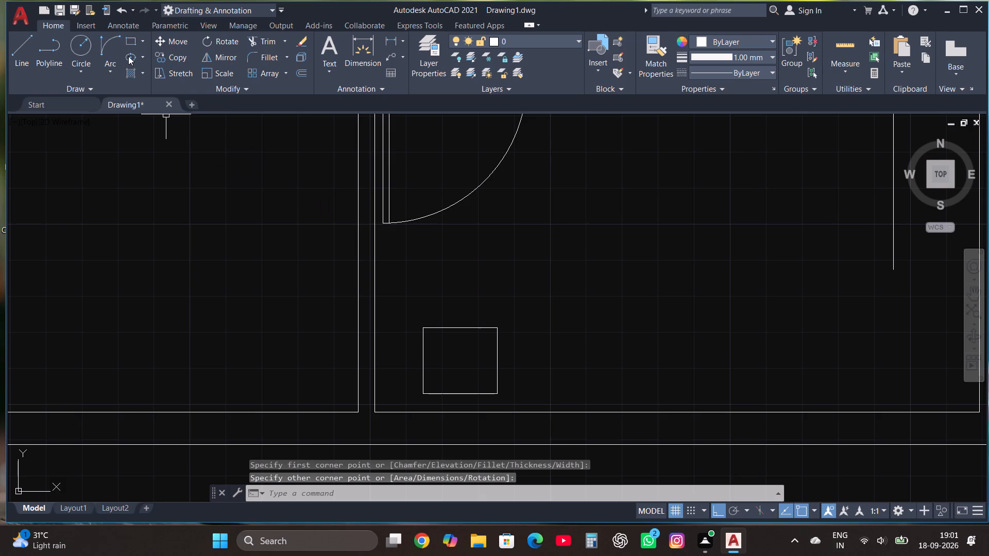
Draw a rectangle about 1'-2" by 6" from the new rectangle's bottom edge down to the room's bottom wall.
left_click(130, 44)
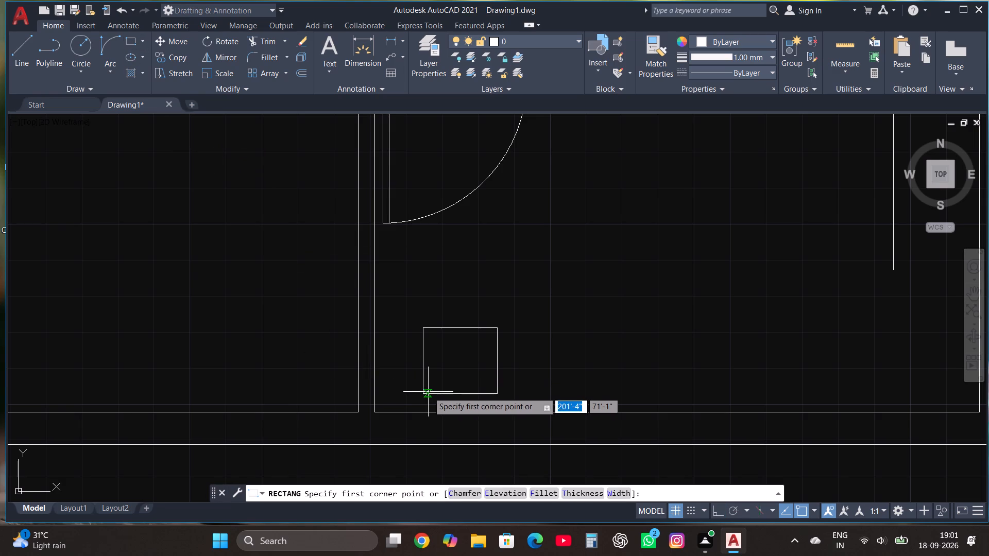
left_click(435, 395)
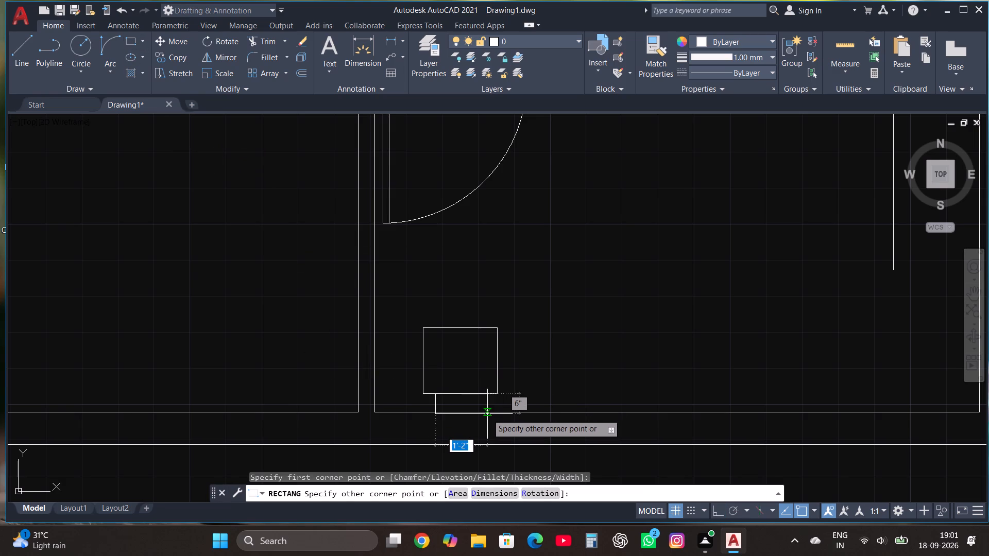
left_click(487, 413)
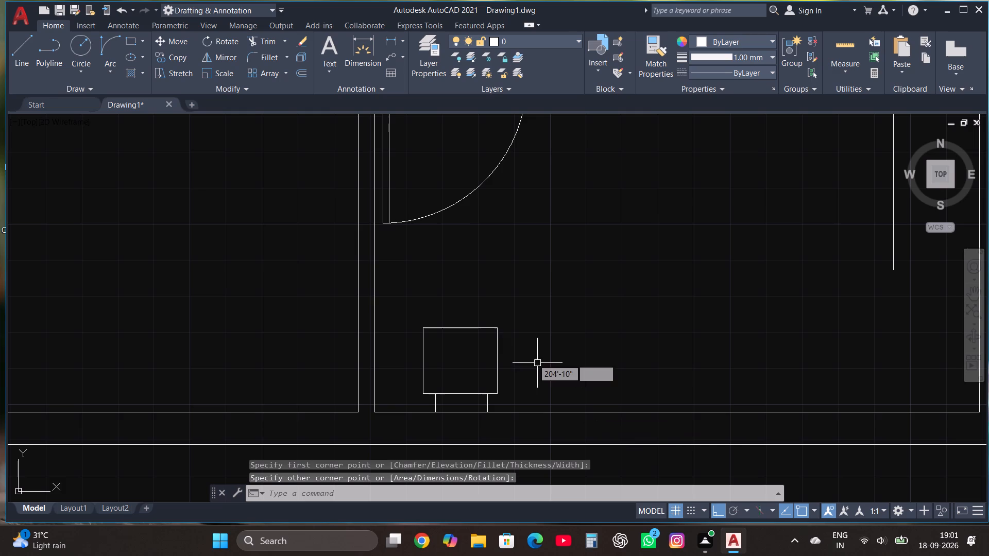
Draw the counter edge from the bottom wall 2' up, about 7'-11" across, then up to join the vertical counter line.
left_click(27, 45)
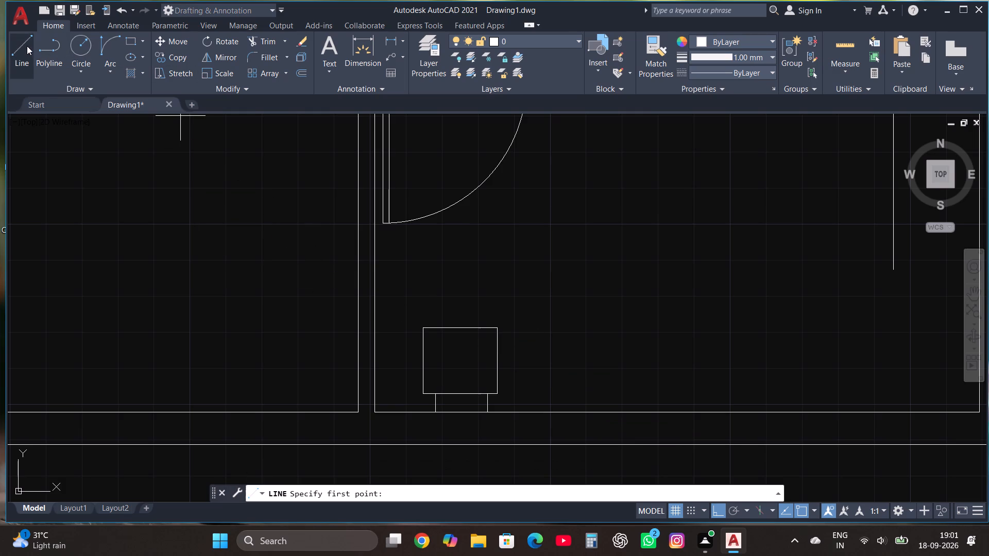
left_click(549, 412)
type("2'")
key("Return")
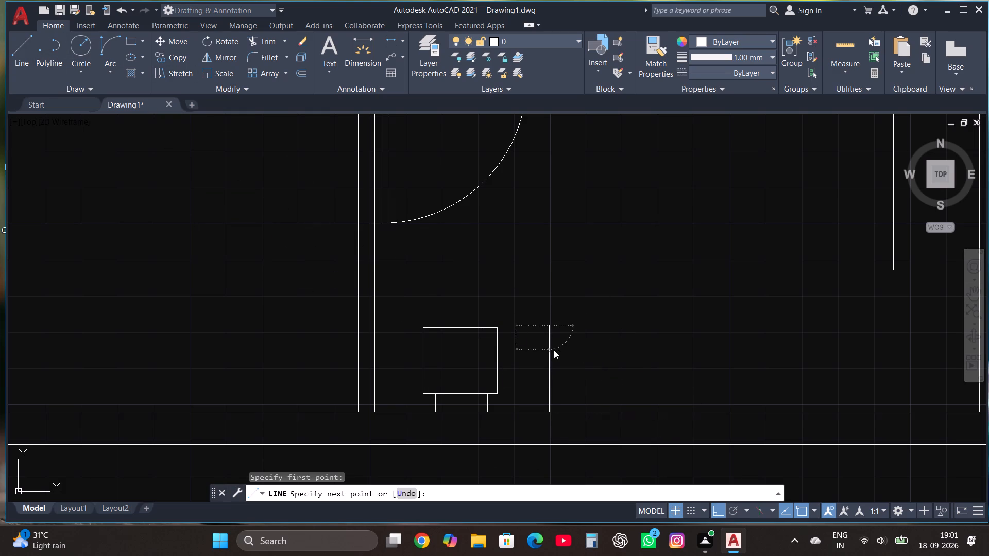
scroll(836, 376, "down", 2)
scroll(858, 358, "up", 2)
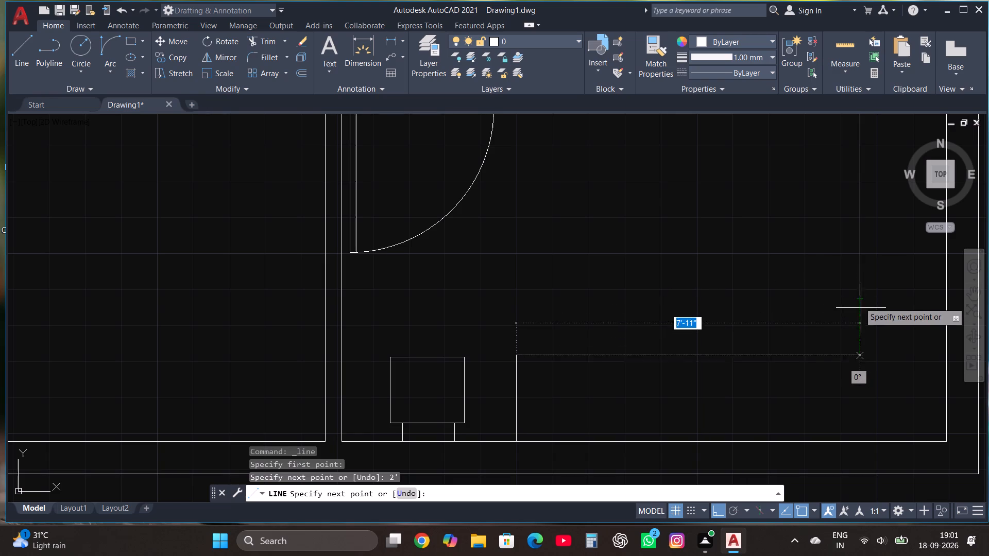
left_click(863, 323)
key("ctrl+z")
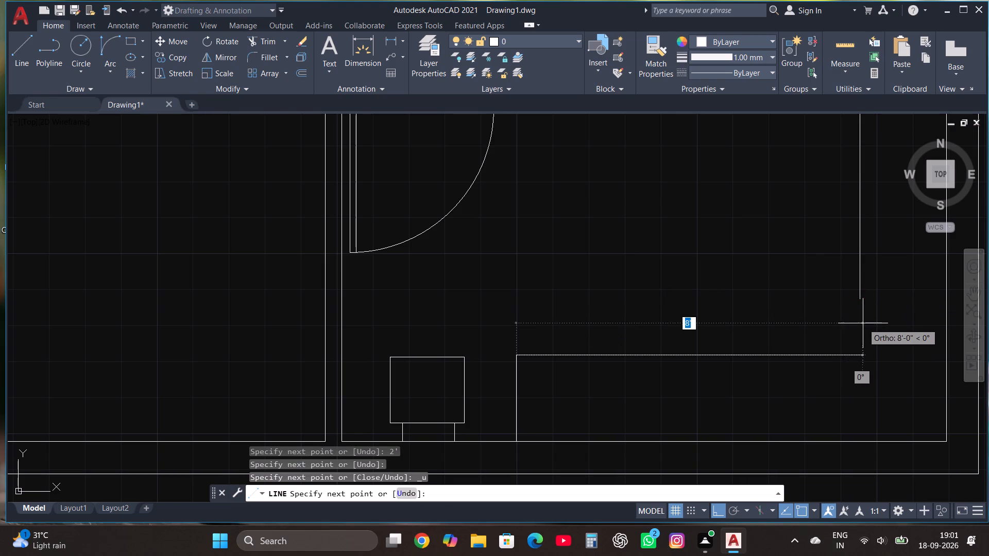
left_click(859, 317)
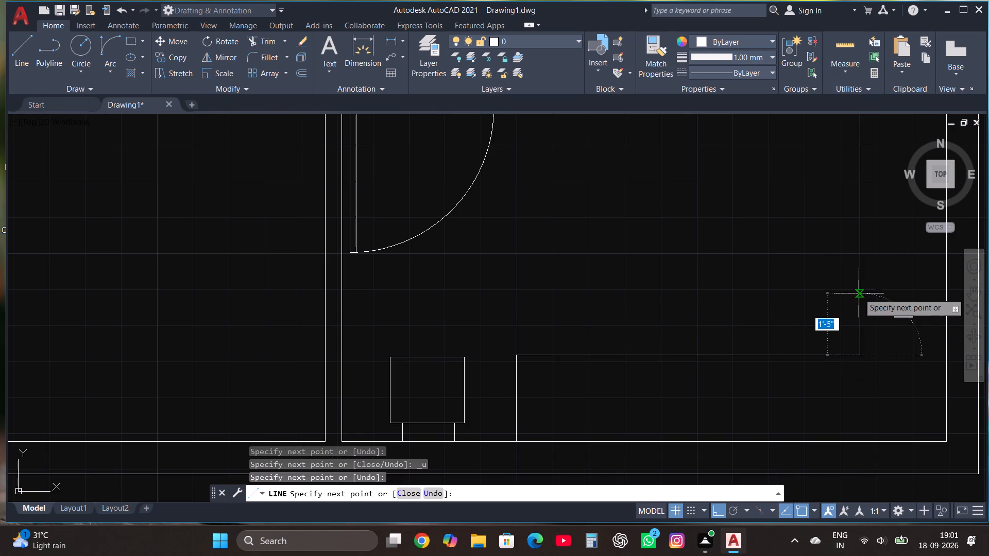
left_click(859, 286)
key("Escape")
scroll(728, 353, "down", 2)
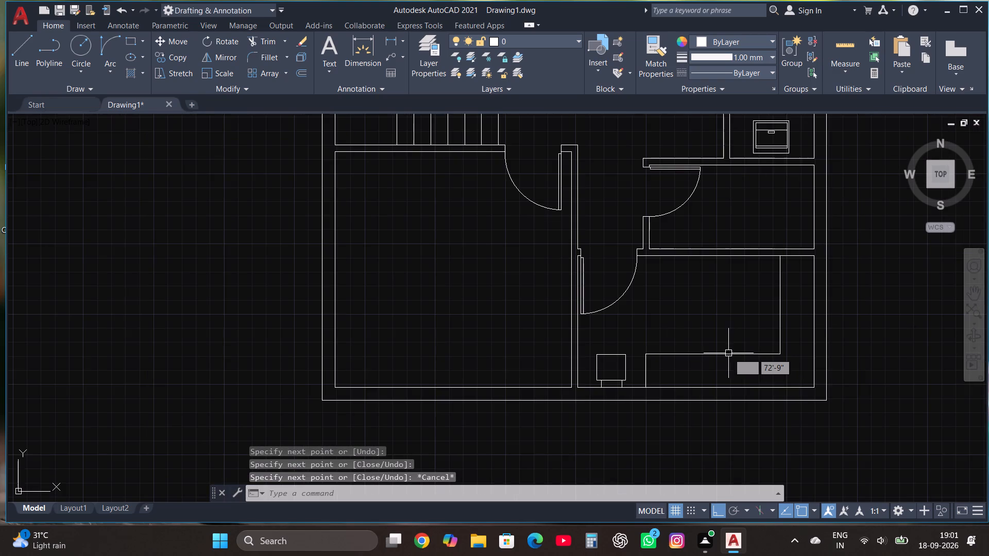
Draw a rectangle about 1'-9" by 1'-9" inside the left end of the bottom counter.
scroll(749, 360, "up", 1)
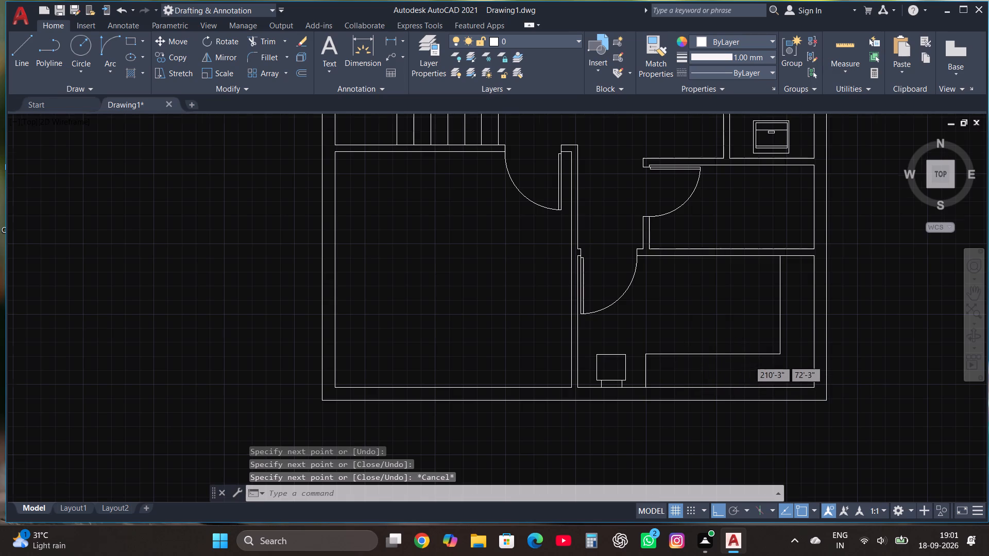
scroll(749, 360, "up", 1)
left_click(129, 39)
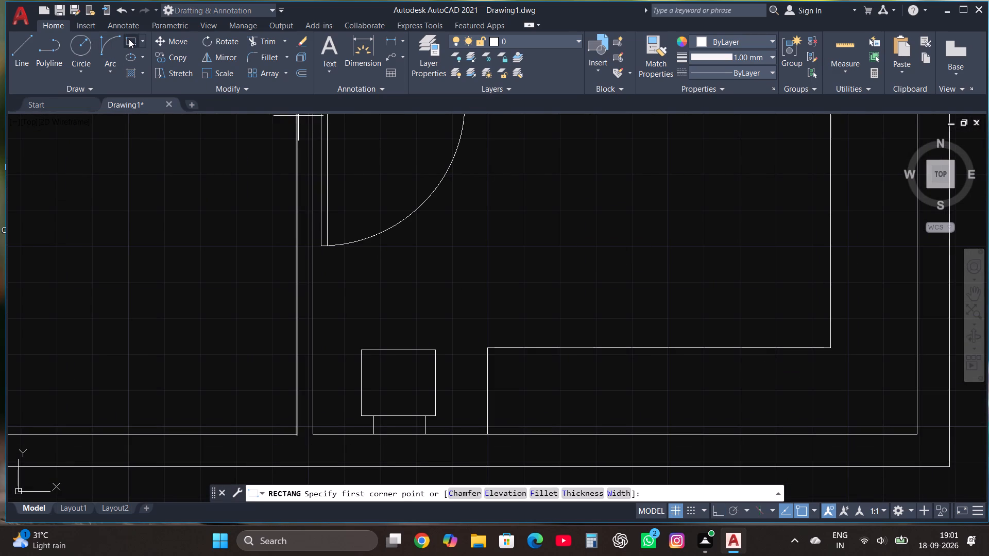
scroll(471, 435, "up", 1)
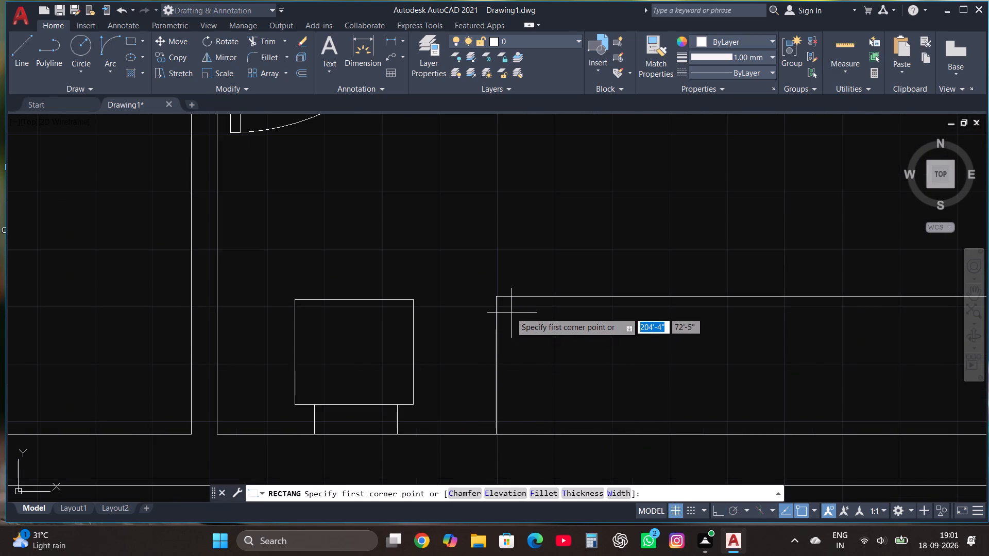
left_click(505, 306)
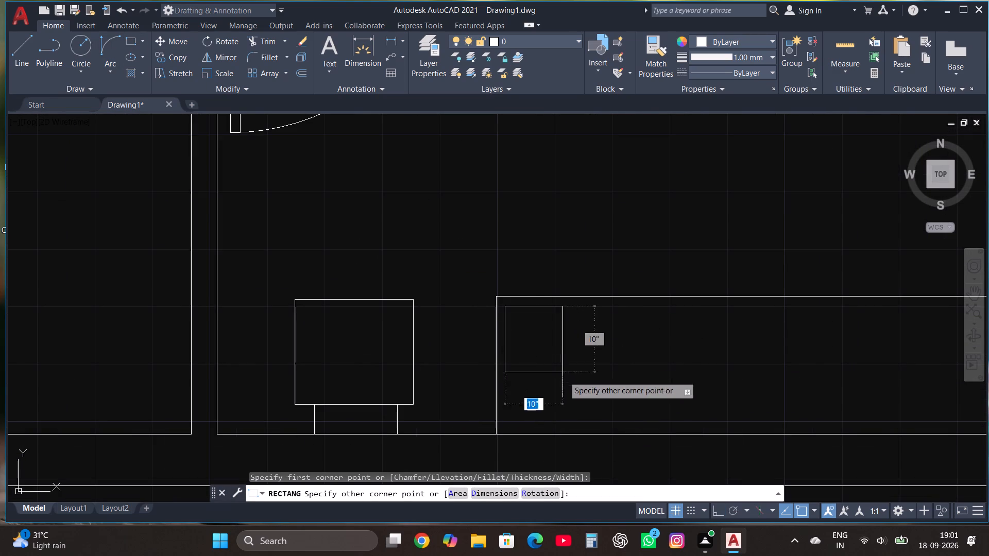
left_click(625, 428)
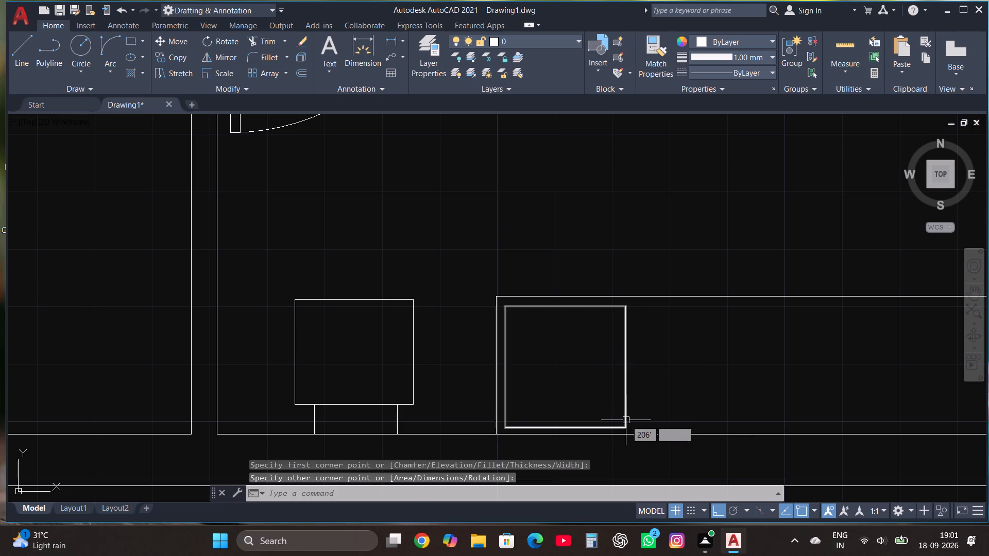
Draw an inner rectangle about 1'-6" by 1'-5" inside the new square on the bottom counter.
scroll(626, 420, "up", 1)
left_click(129, 42)
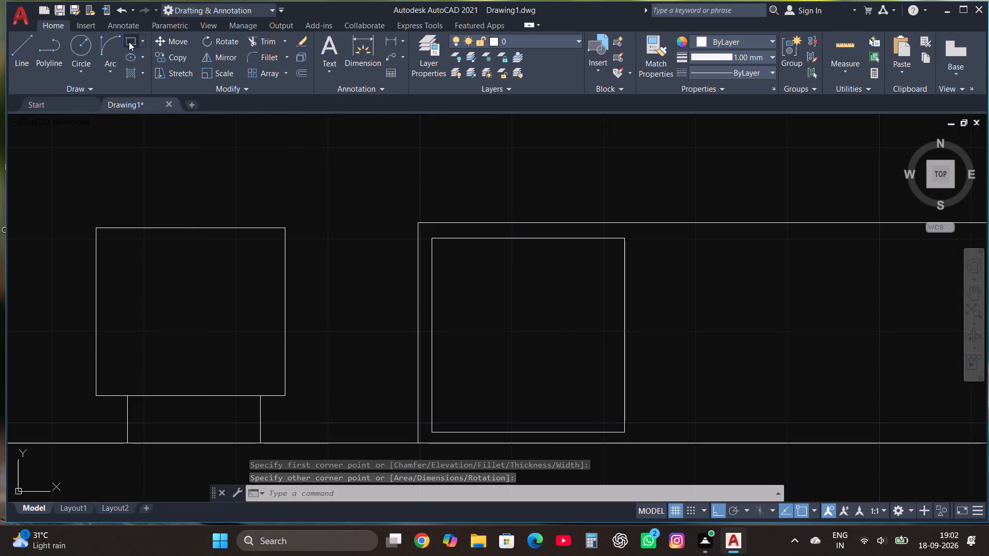
left_click(443, 249)
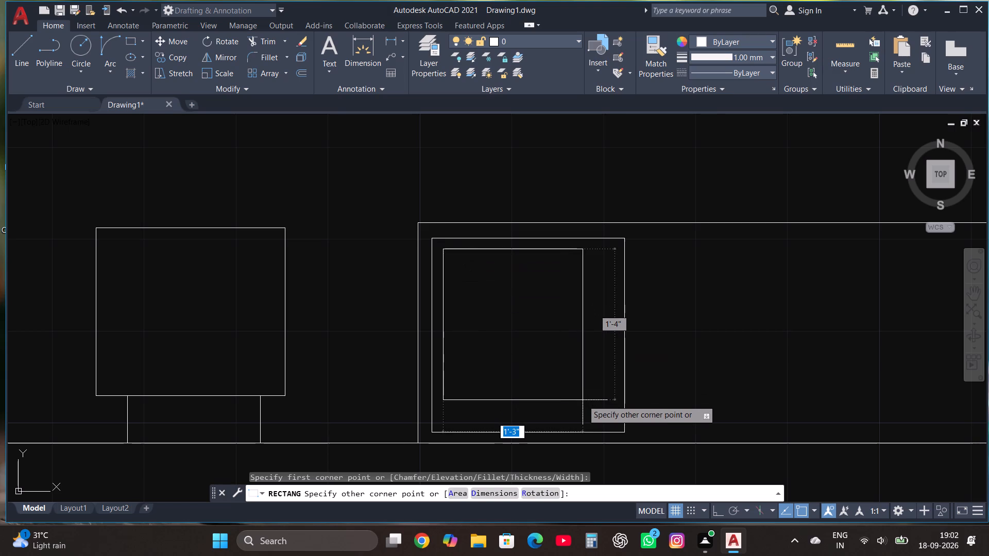
left_click(612, 410)
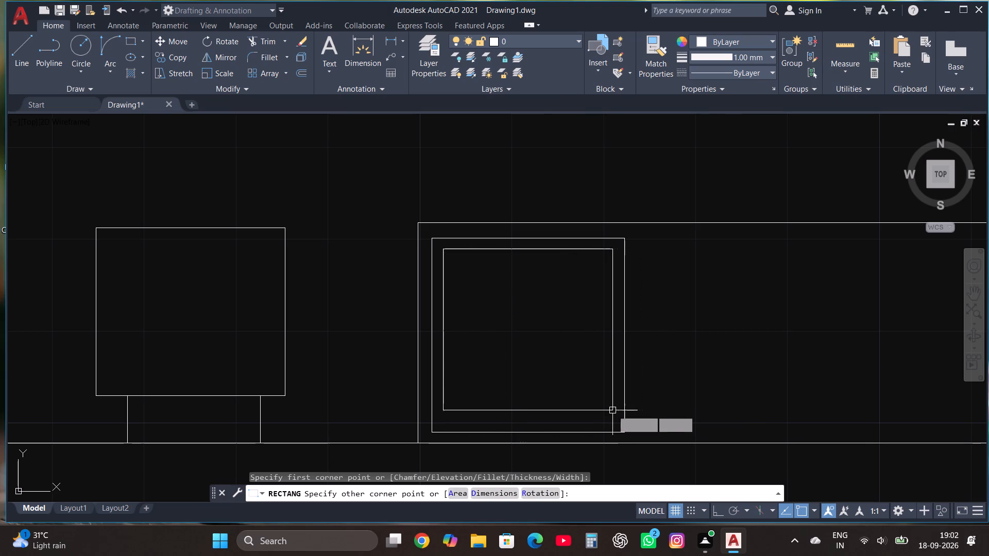
key("Escape")
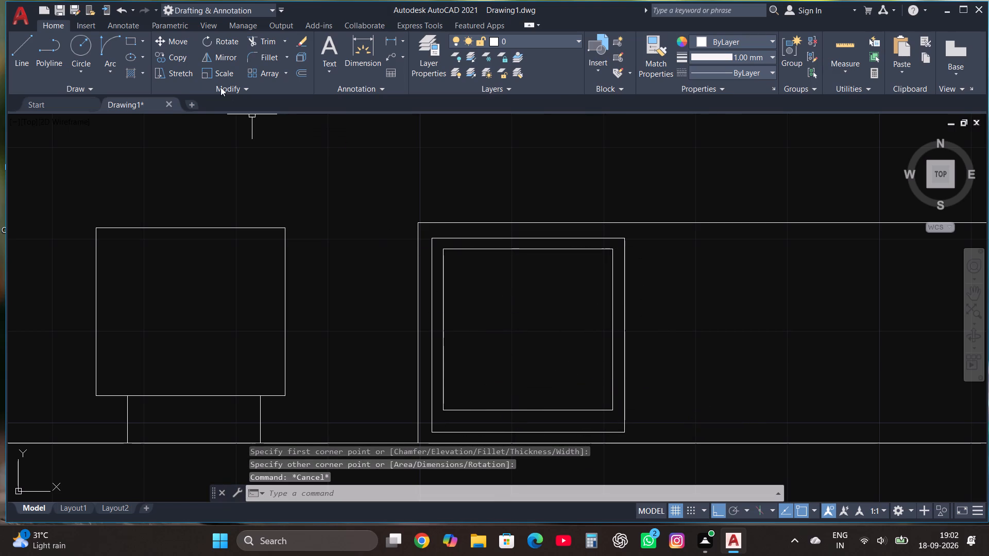
Draw a circle of about 2" radius near the centre of the inner rectangle as the sink drain.
left_click(81, 45)
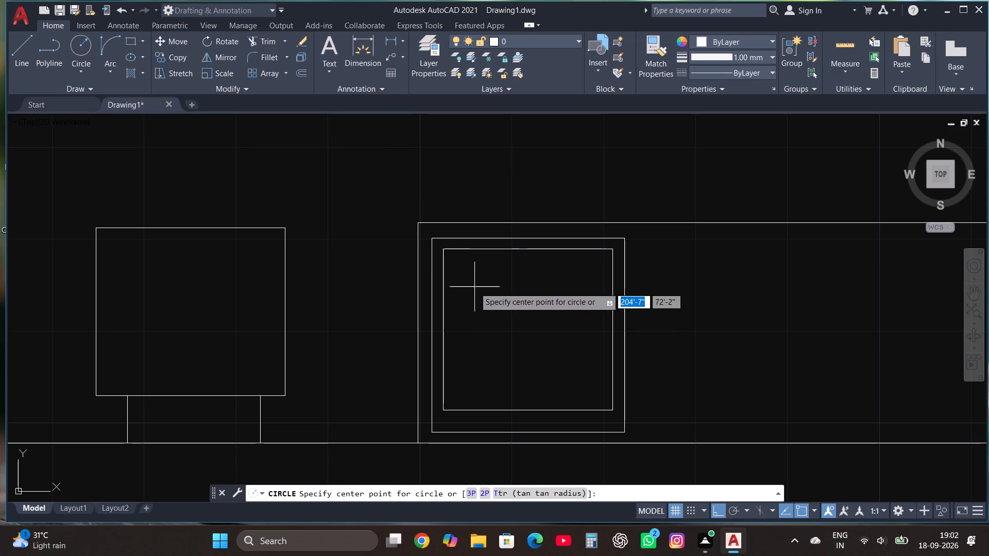
left_click(526, 324)
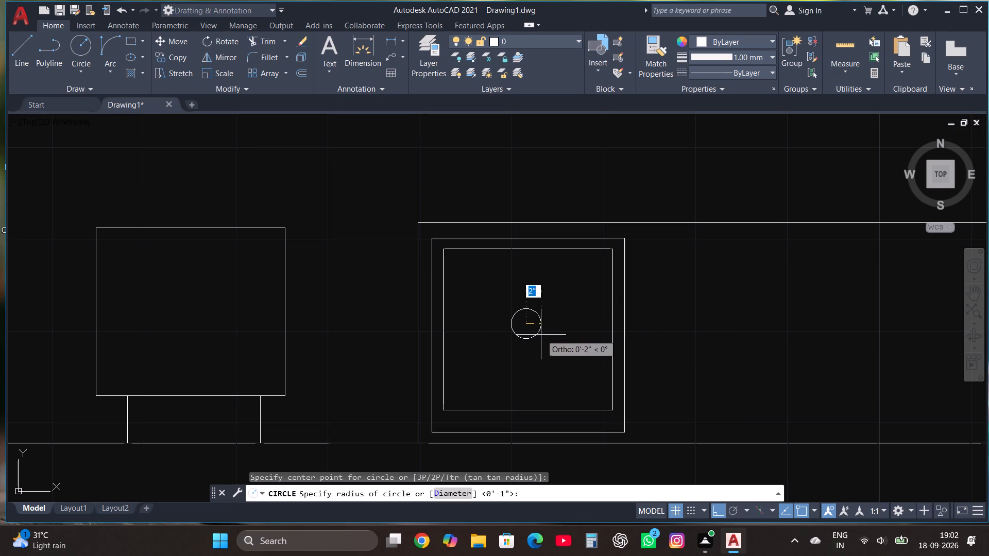
left_click(541, 335)
key("Escape")
scroll(541, 335, "down", 3)
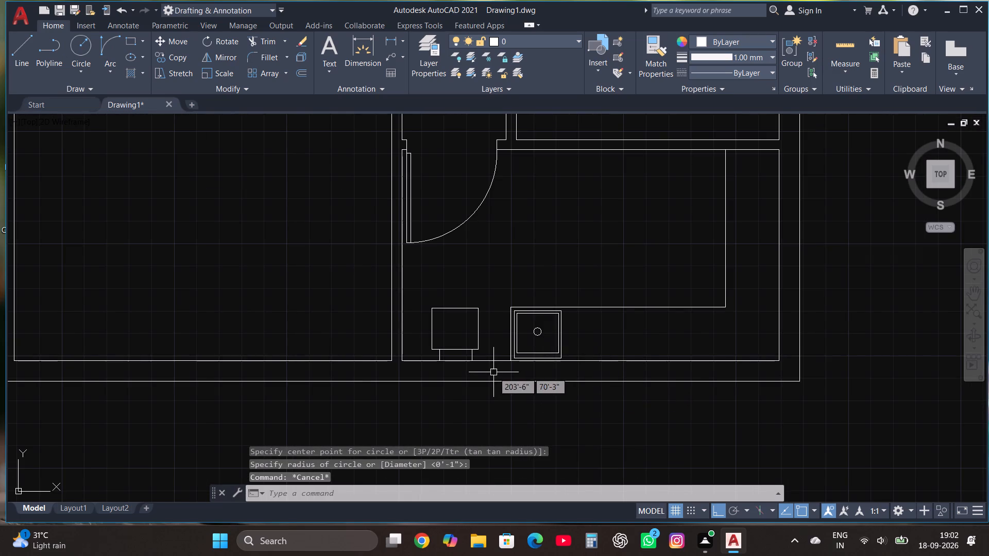
Move the drain circle slightly straight down within the sink's inner rectangle.
scroll(522, 352, "up", 3)
left_click(572, 286)
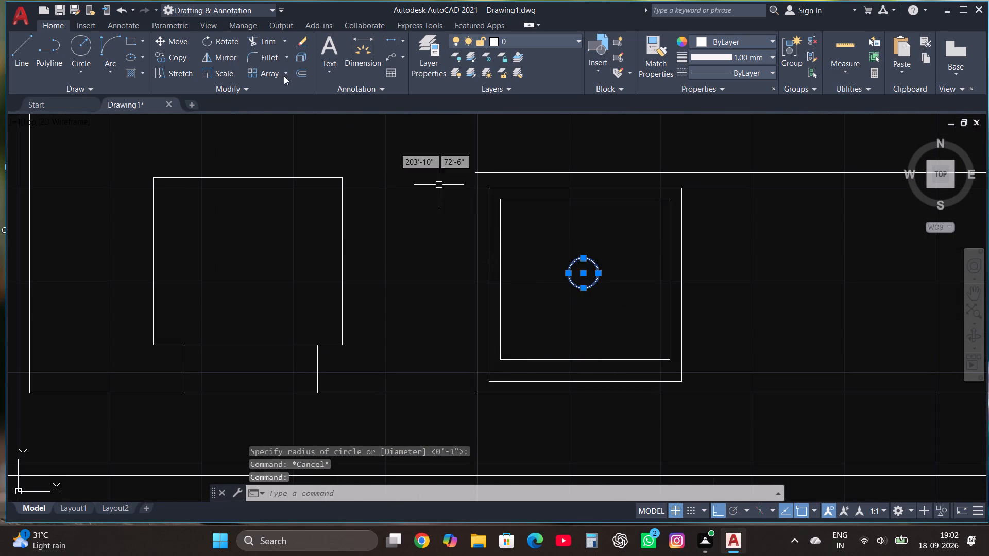
left_click(177, 41)
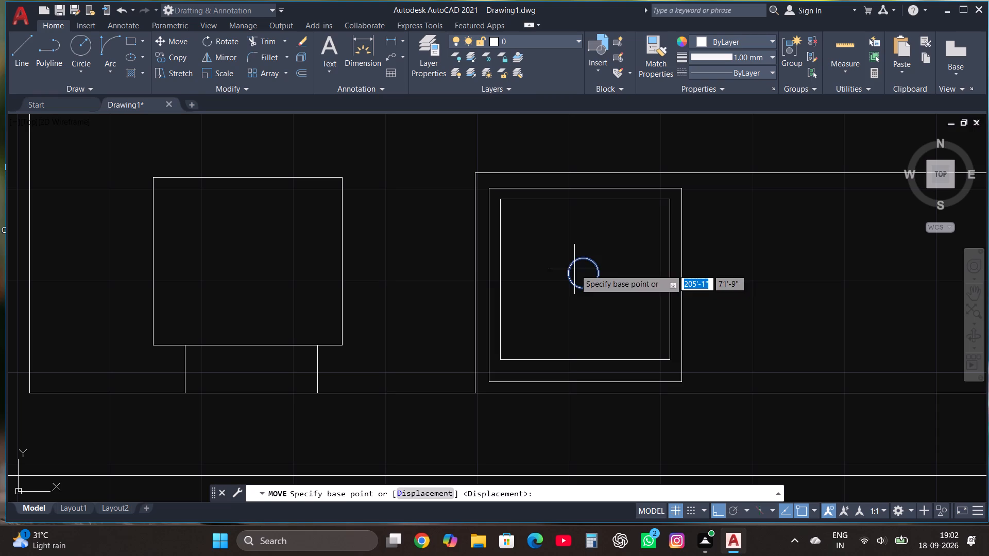
left_click(575, 269)
left_click(575, 274)
key("Escape")
Draw a rectangle about 1'-10" by 2'-8" near the upper end of the counter along the right wall.
scroll(382, 314, "down", 4)
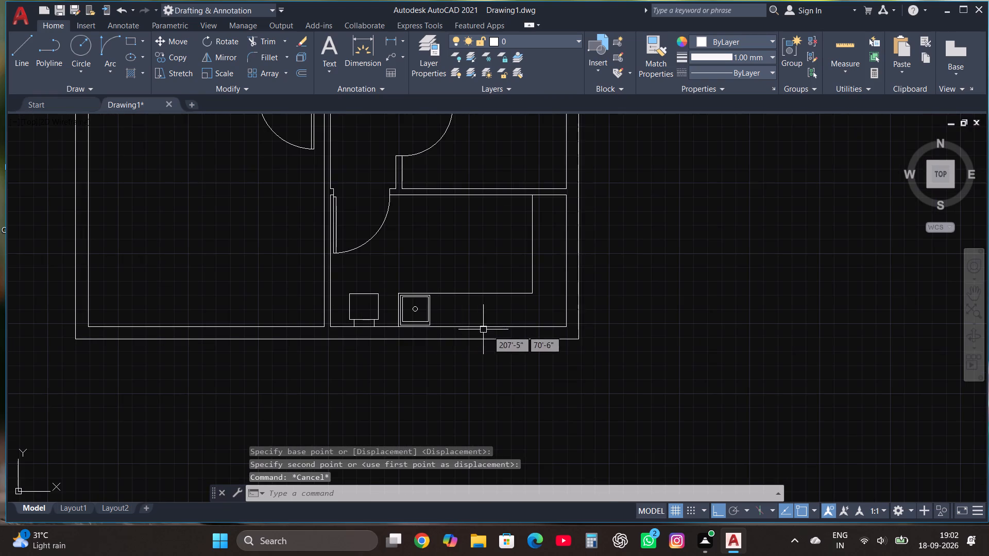
scroll(560, 203, "up", 3)
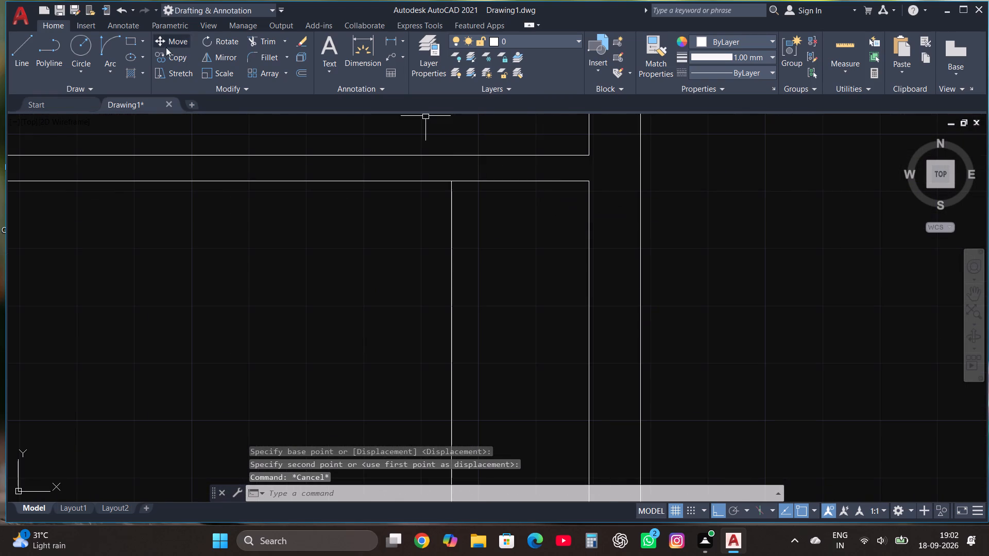
left_click(126, 42)
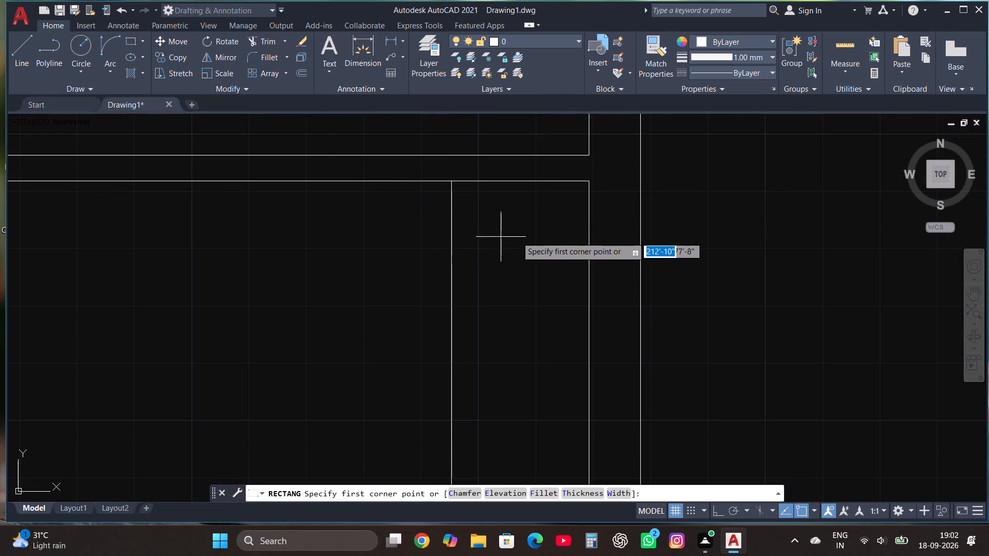
left_click(581, 227)
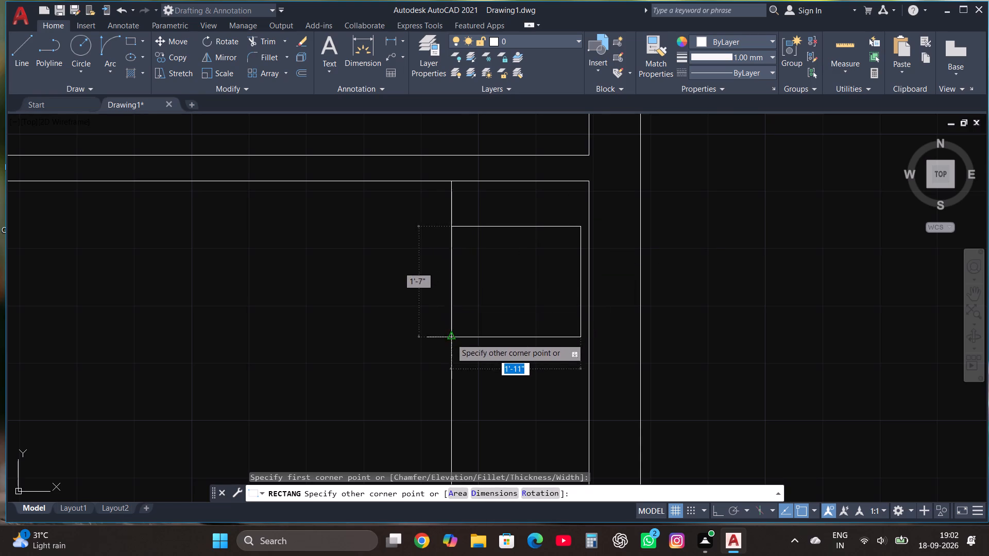
left_click(456, 409)
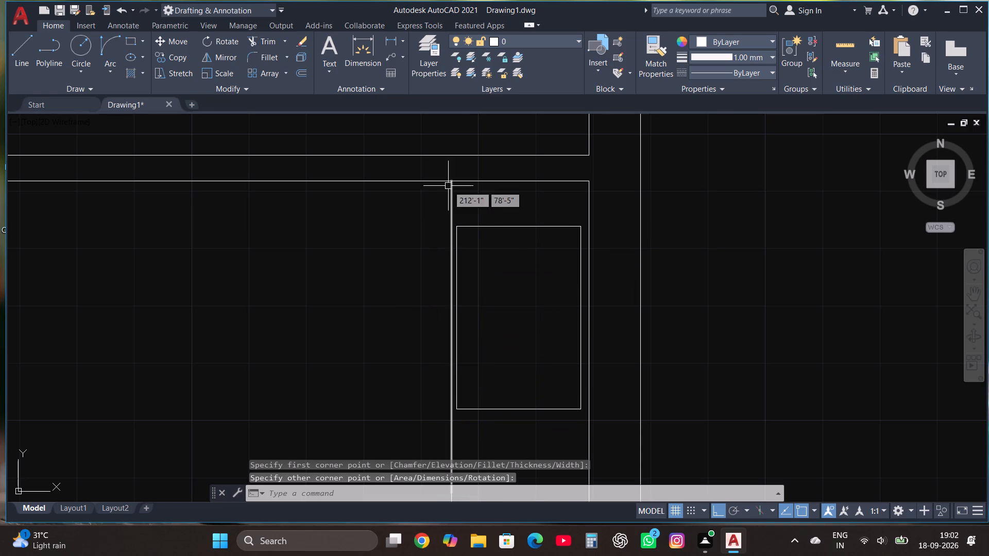
Offset the right-hand counter rectangle inward by a small picked distance.
left_click(469, 228)
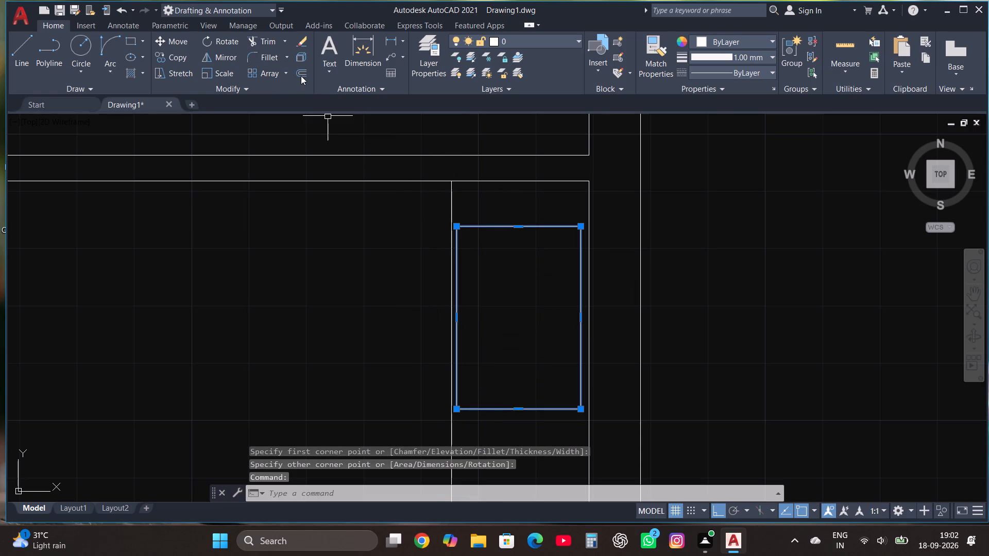
left_click(301, 76)
left_click(490, 228)
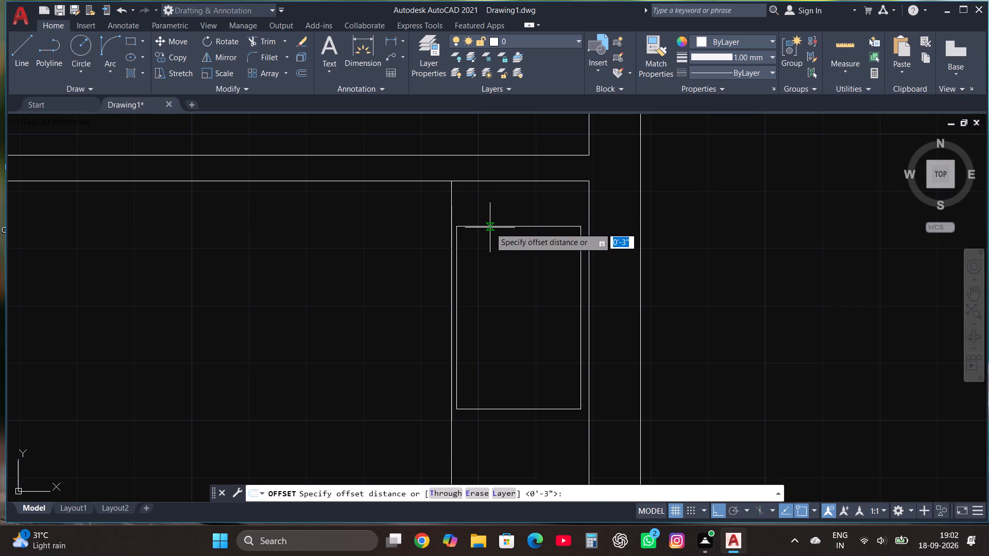
left_click(490, 234)
left_click(490, 234)
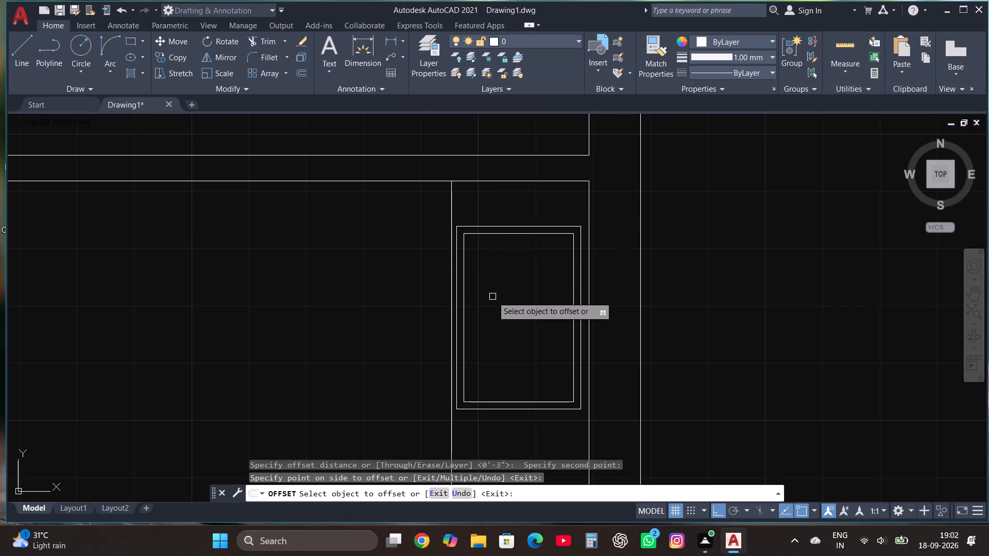
key("Escape")
Draw a burner circle centred in the upper half of the new inner rectangle.
left_click(75, 44)
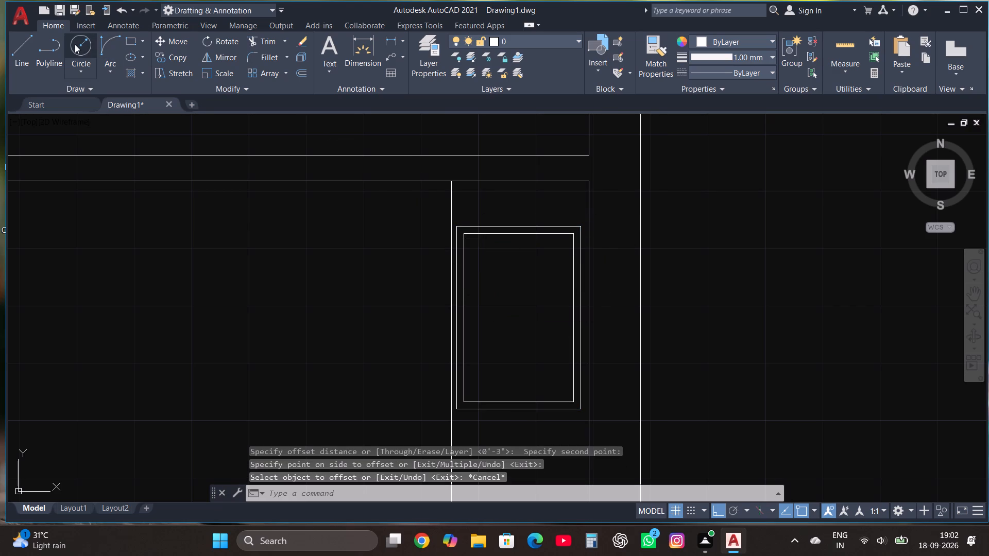
left_click(513, 276)
left_click(524, 296)
Copy the burner circle straight down into the lower half of the inner rectangle.
left_click(519, 294)
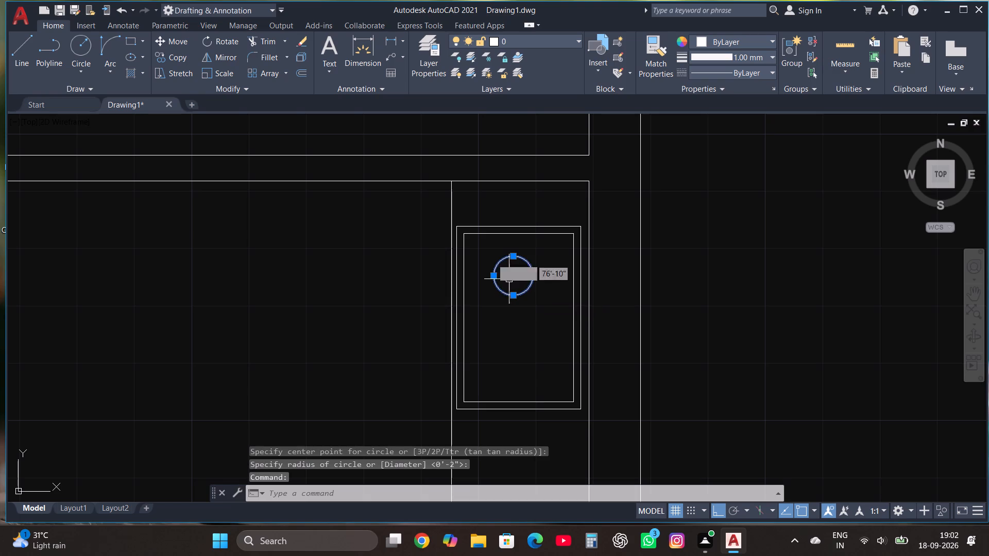
left_click(179, 54)
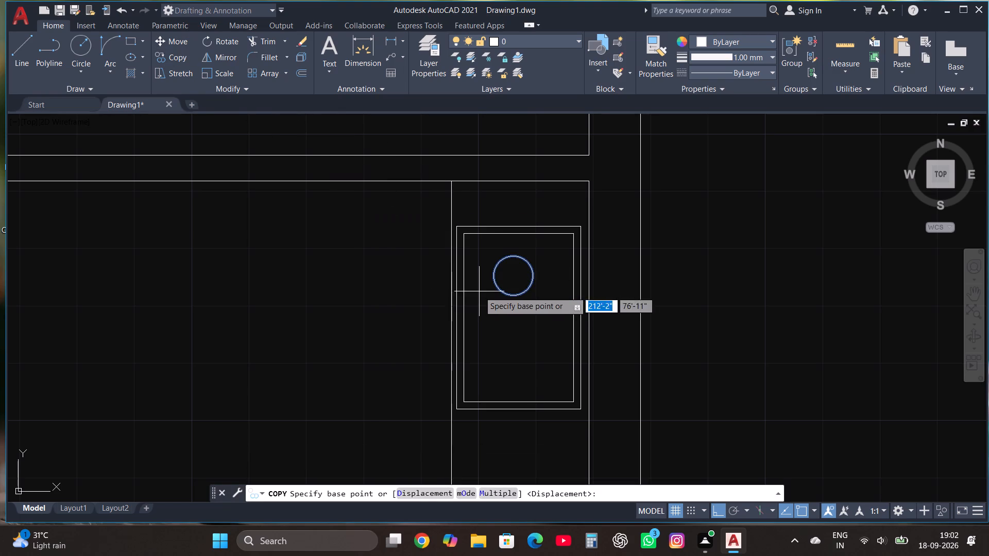
left_click(511, 282)
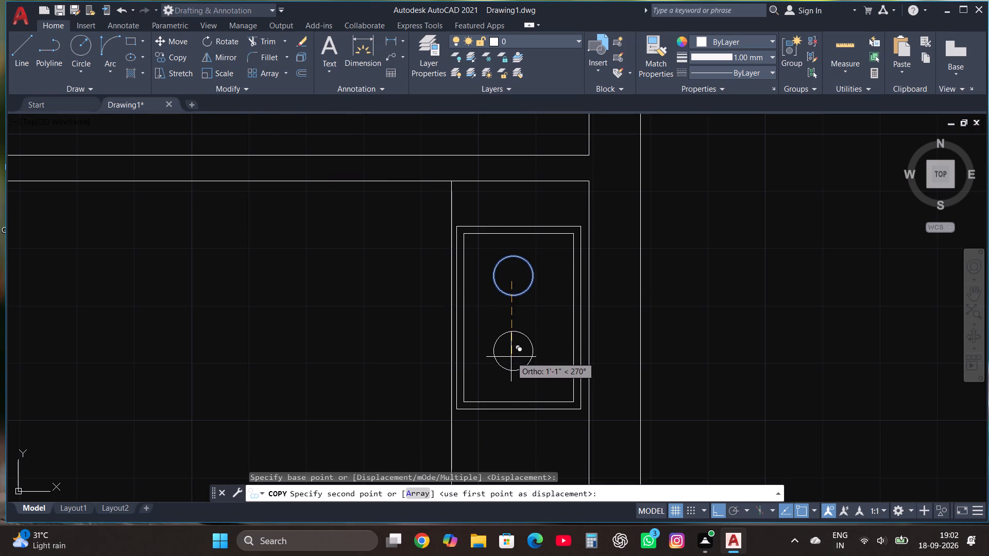
left_click(513, 363)
key("Escape")
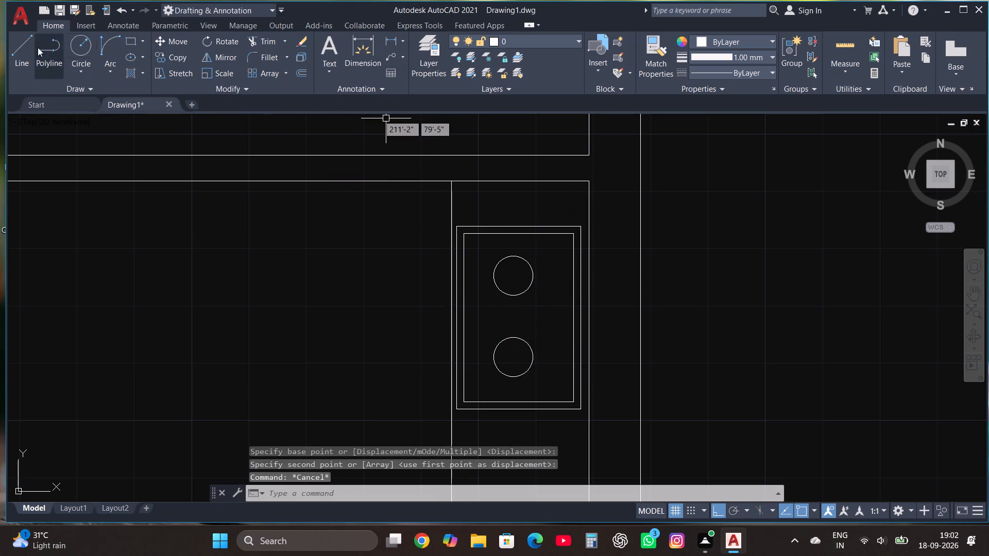
Draw four short tick lines, each about 2" long, outward from the four quadrants of the upper burner circle.
left_click(15, 45)
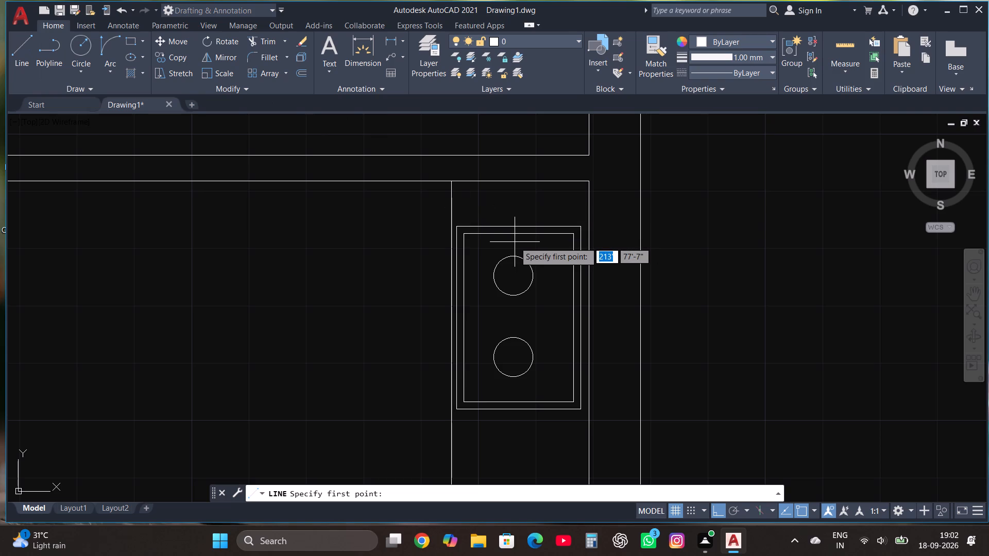
scroll(521, 274, "up", 1)
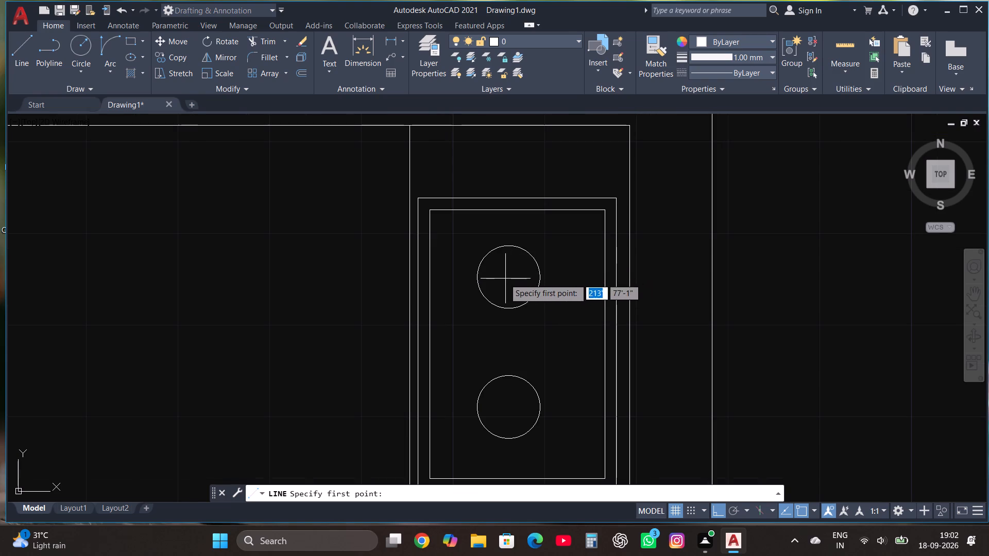
left_click(476, 280)
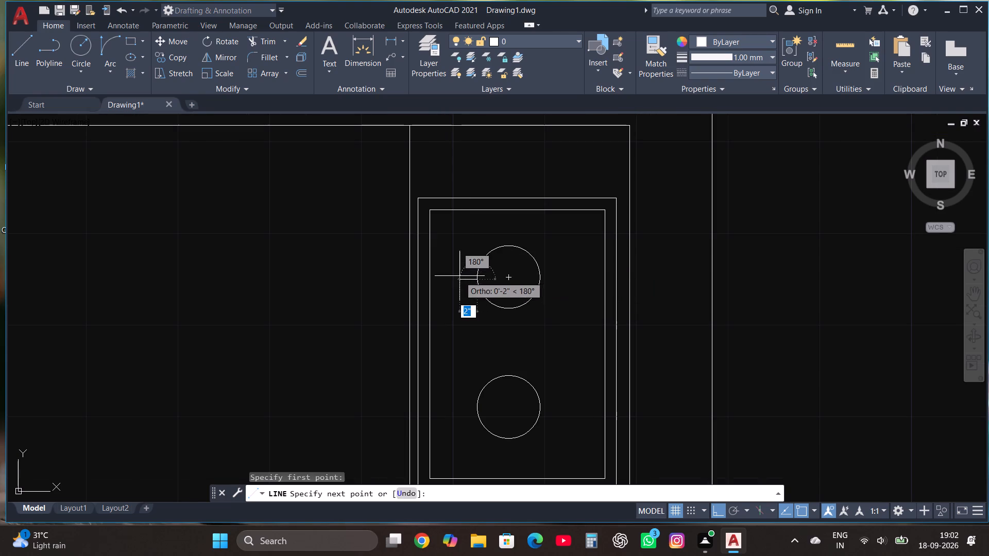
double_click(459, 276)
key("Escape")
left_click(29, 48)
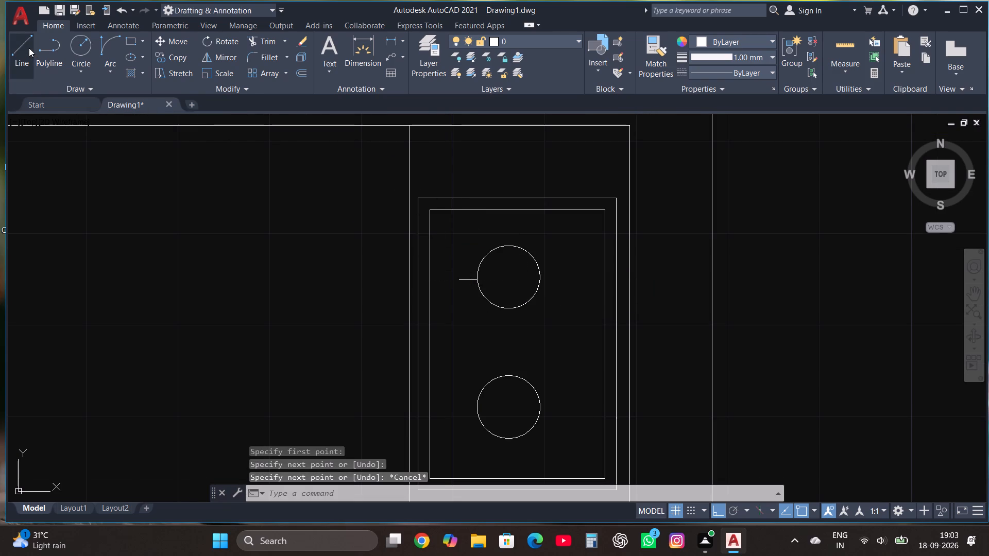
left_click(506, 245)
left_click(507, 229)
key("Escape")
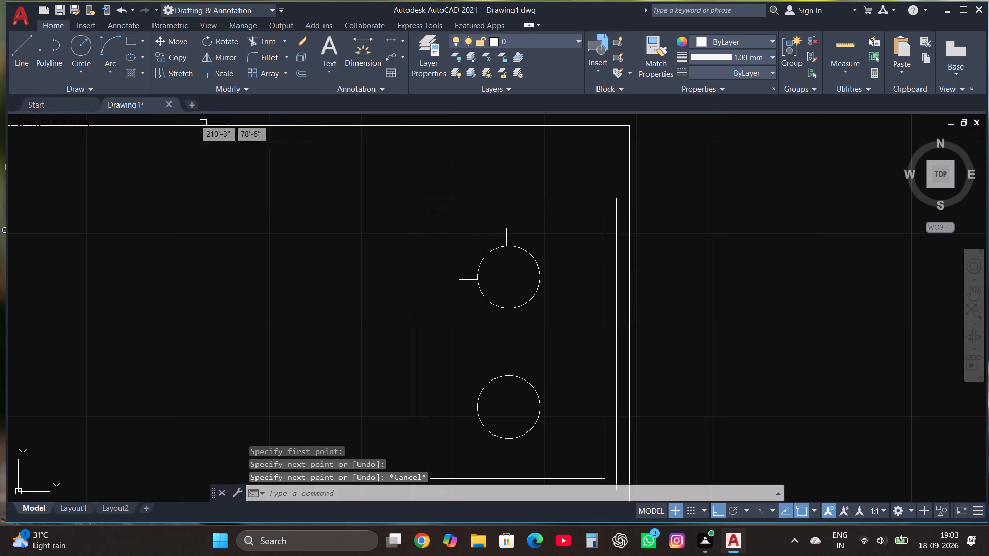
left_click(22, 47)
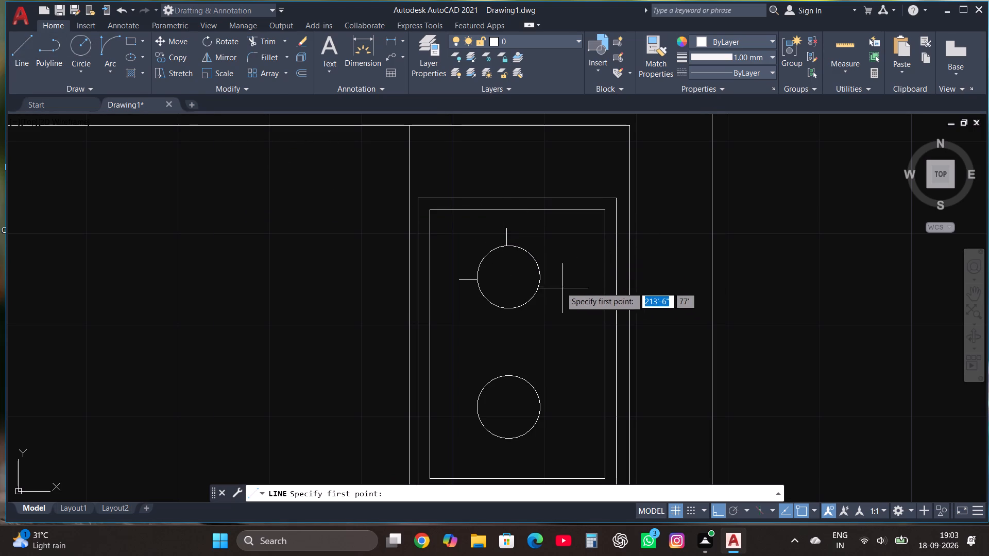
left_click(537, 279)
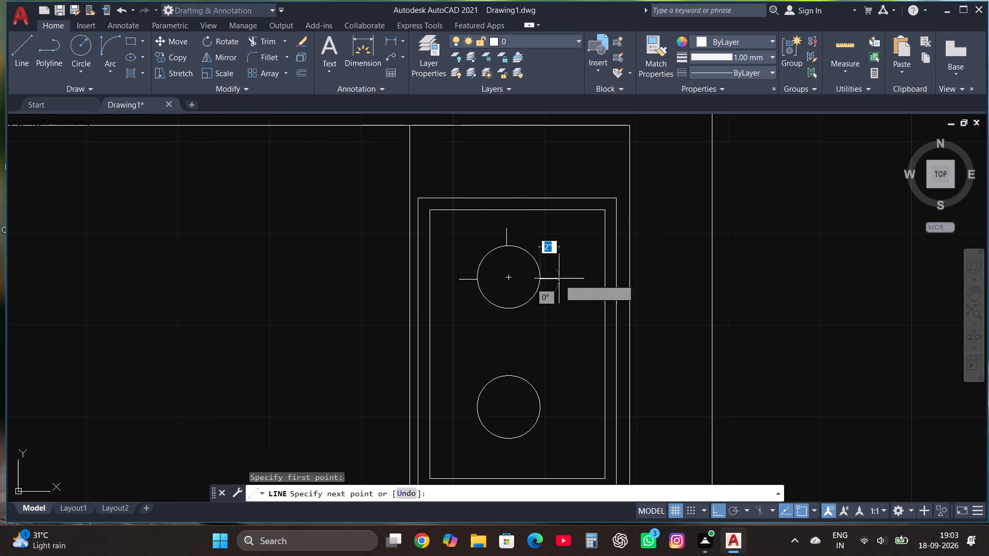
left_click(554, 276)
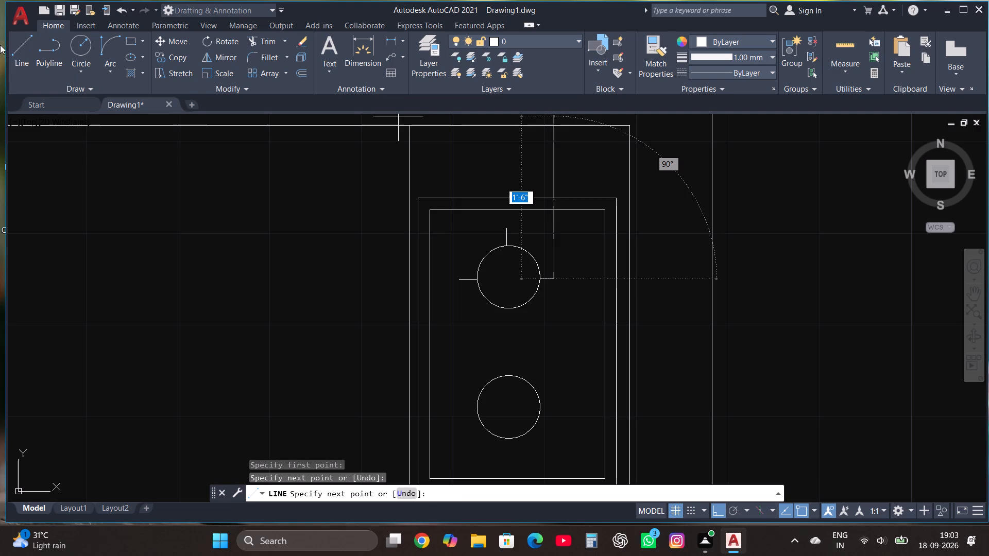
left_click(16, 45)
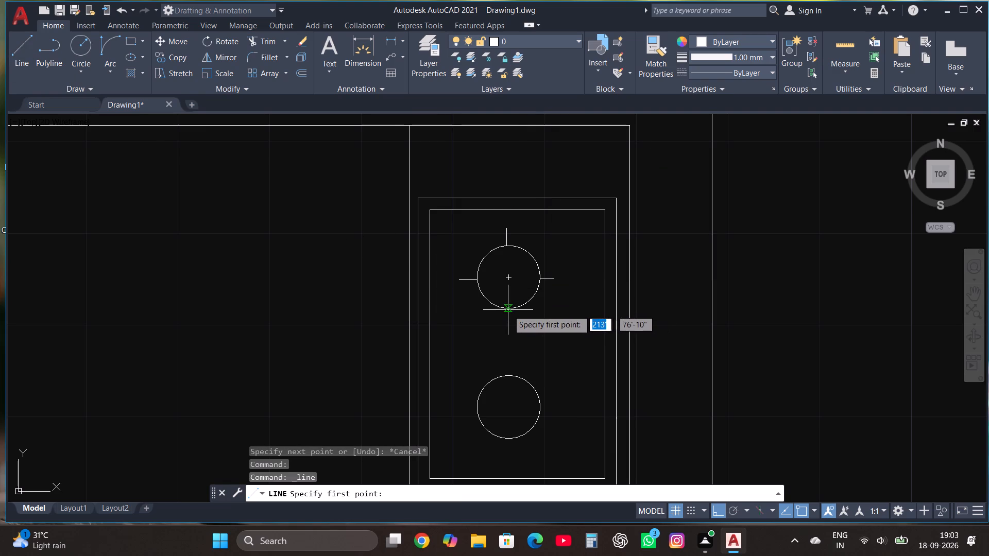
left_click(508, 310)
left_click(506, 321)
key("Escape")
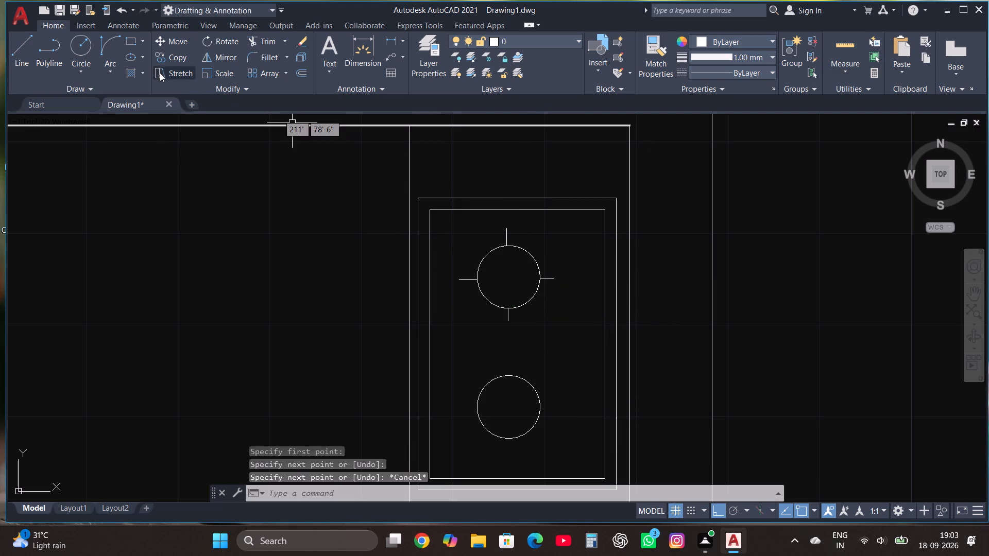
Draw two concentric circles with radii of about 2" and 1" inside the upper burner circle.
left_click(78, 45)
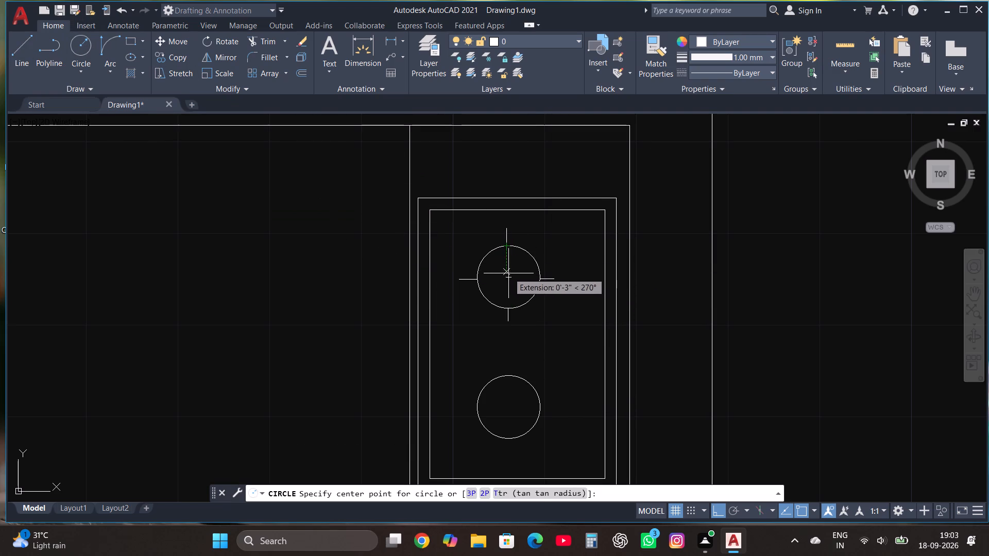
left_click(508, 276)
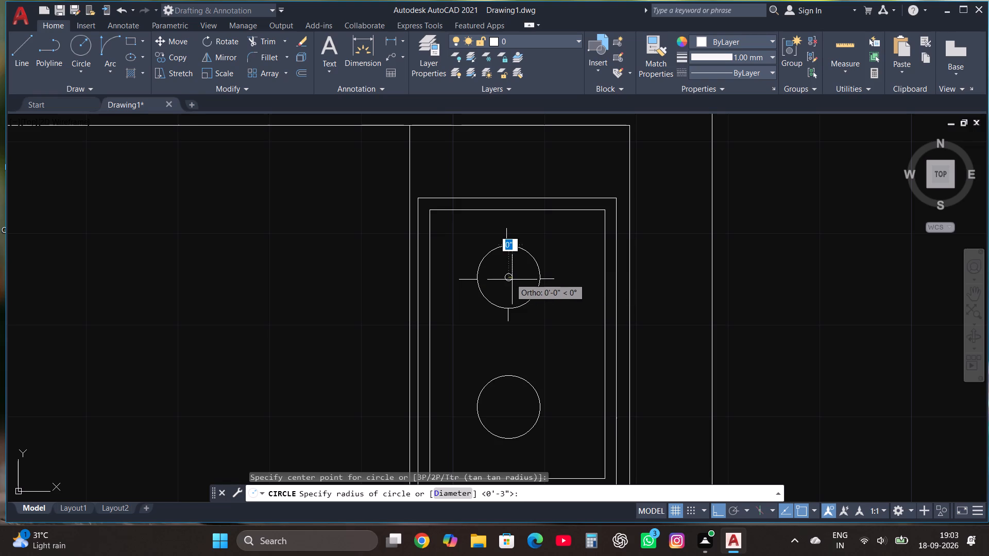
left_click(524, 284)
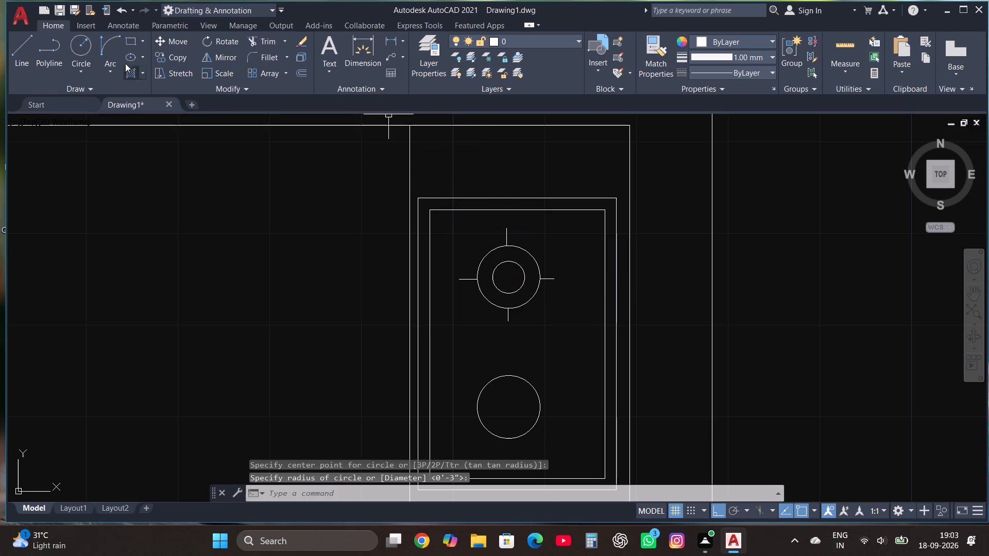
left_click(69, 46)
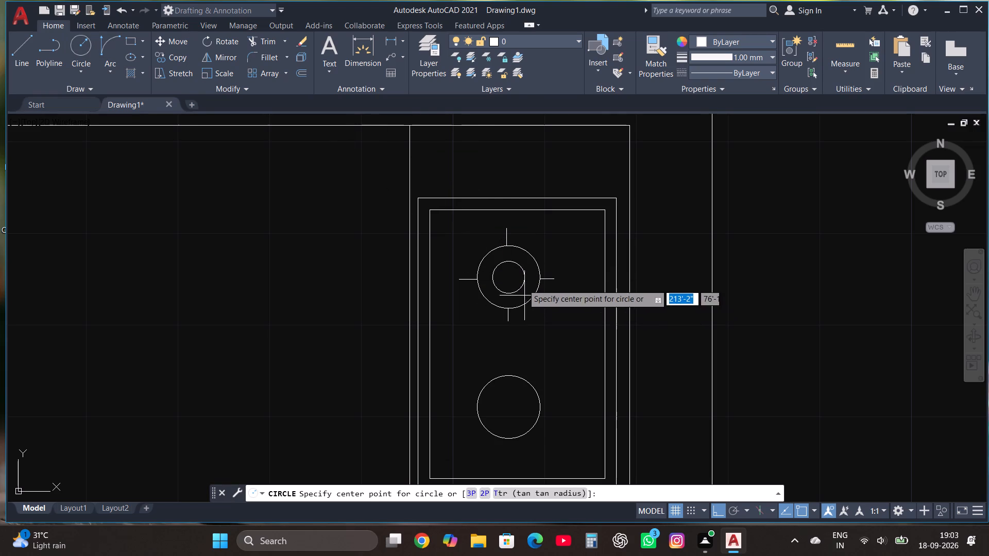
left_click(509, 277)
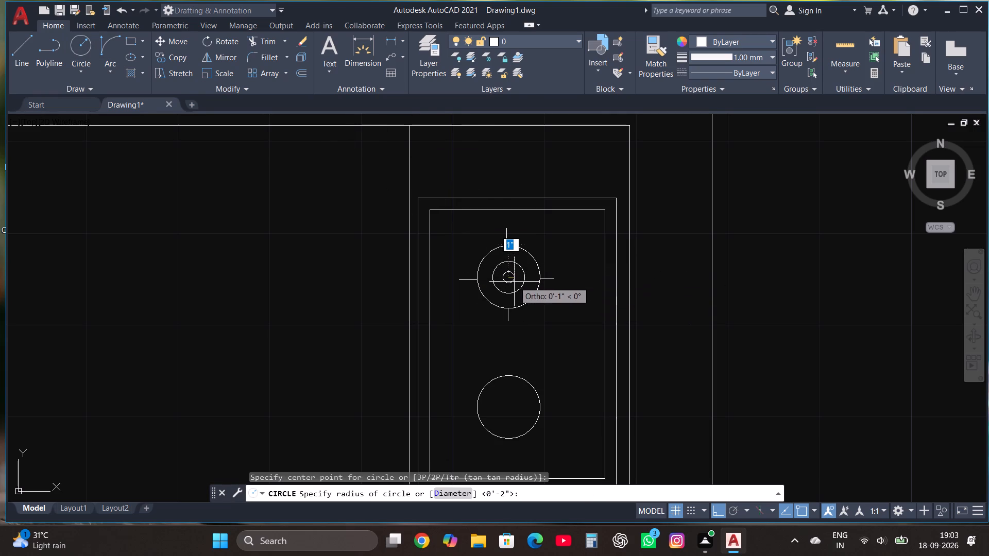
left_click(514, 282)
key("Escape")
Copy the complete upper burner, with its rings and ticks, straight down onto the centre of the lower burner circle.
left_click(457, 332)
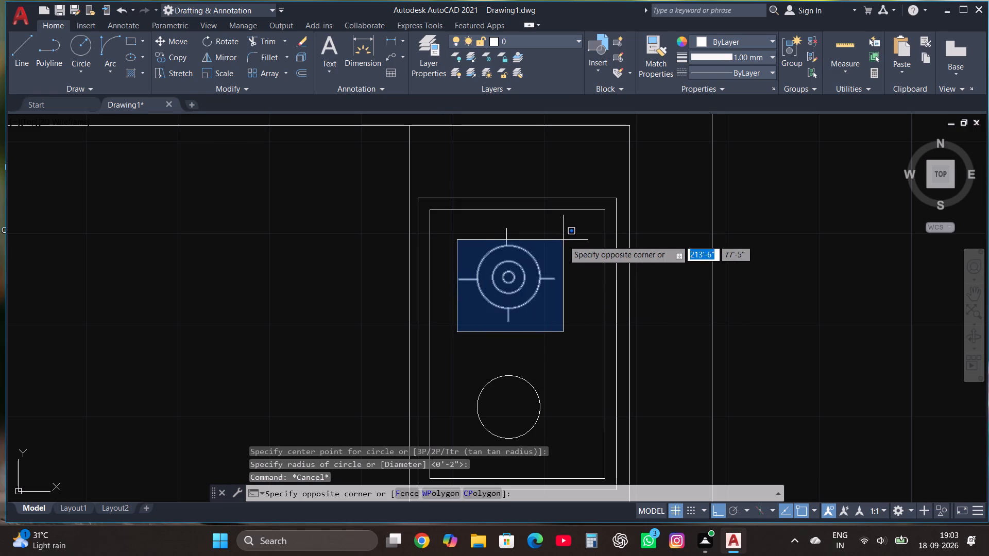
left_click(560, 227)
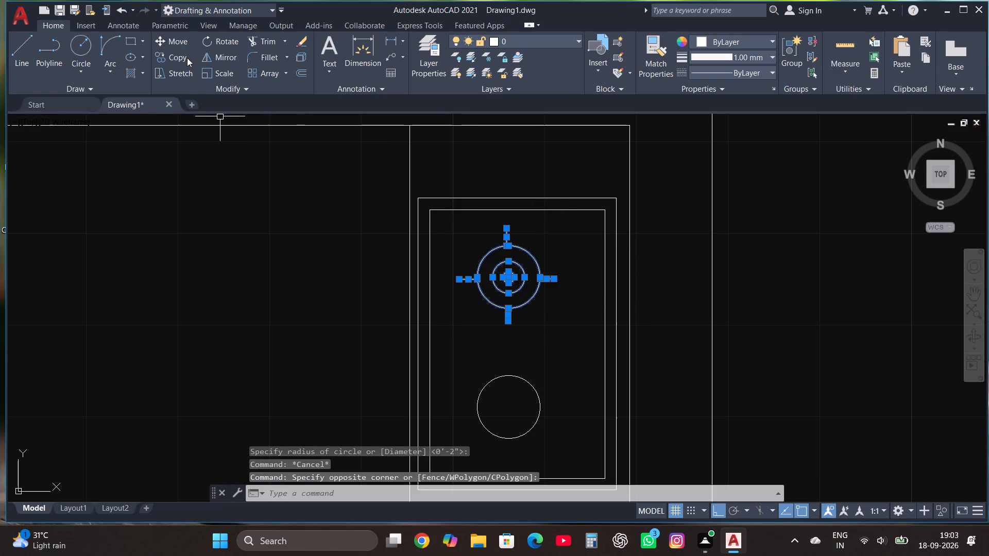
left_click(187, 58)
left_click(509, 277)
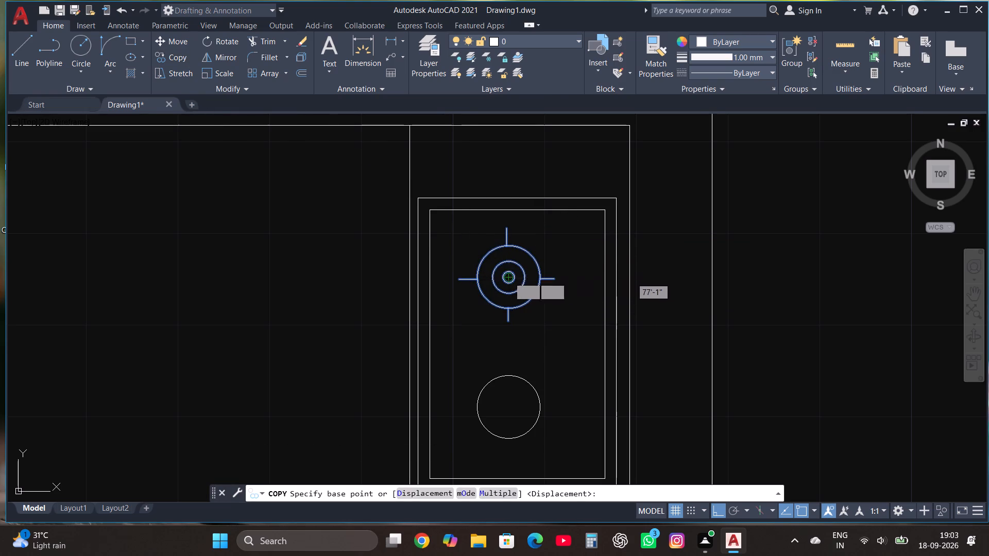
left_click(511, 411)
scroll(548, 354, "down", 2)
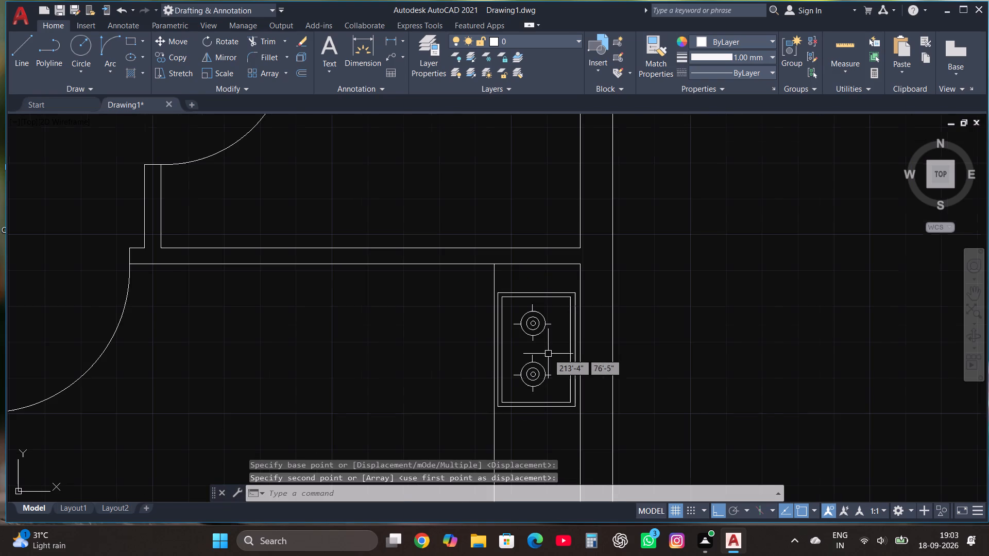
key("Escape")
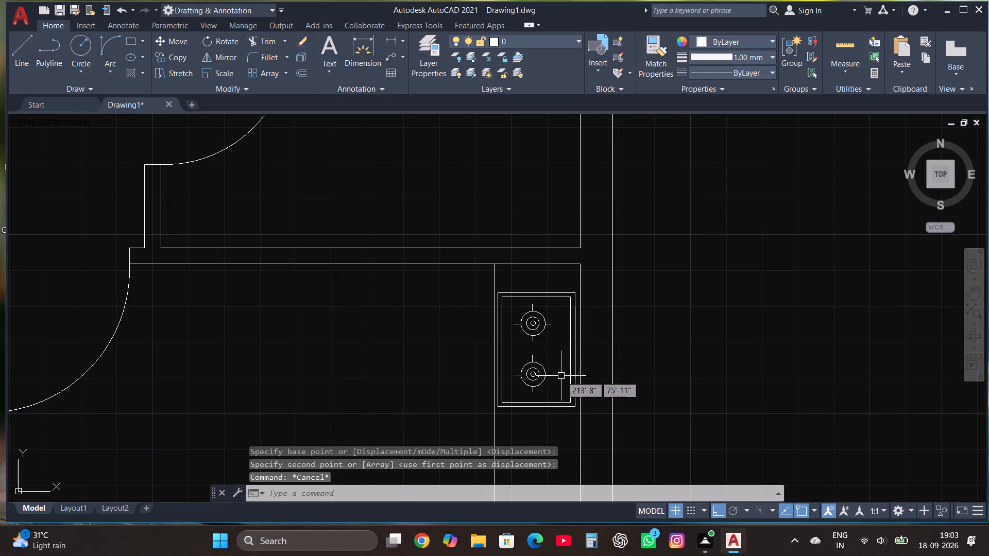
Move both burners together about 1" to the right within the inner stove rectangle.
scroll(559, 376, "up", 1)
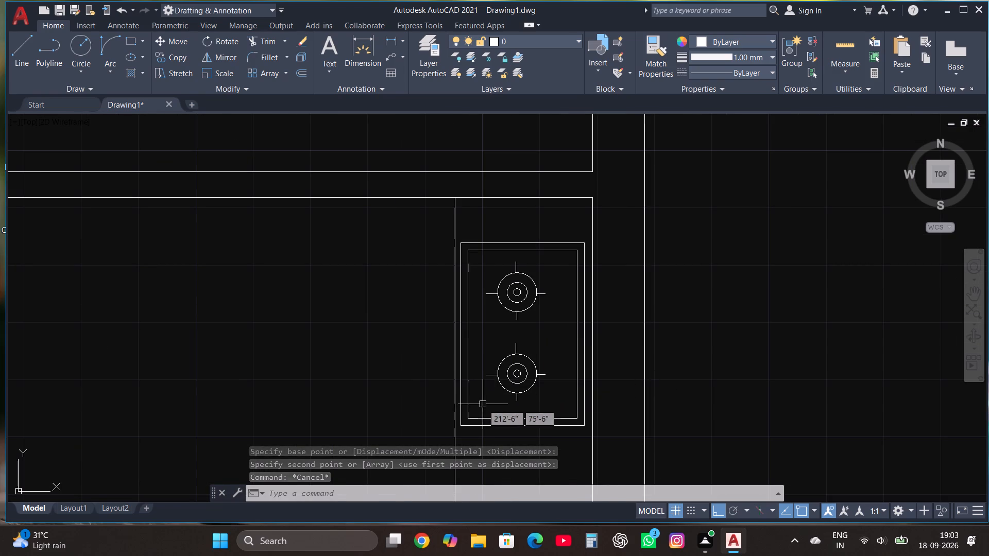
left_click(483, 404)
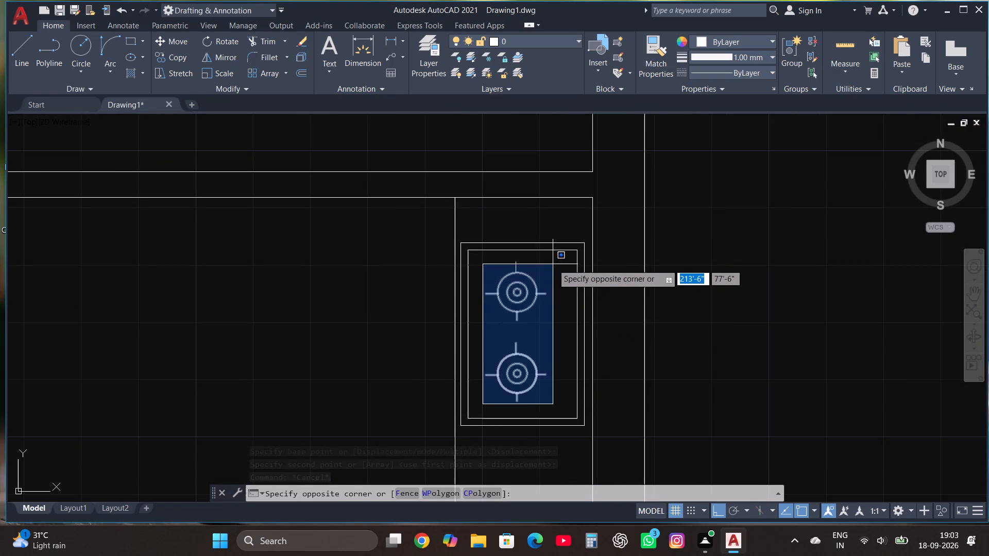
left_click(552, 259)
left_click(176, 44)
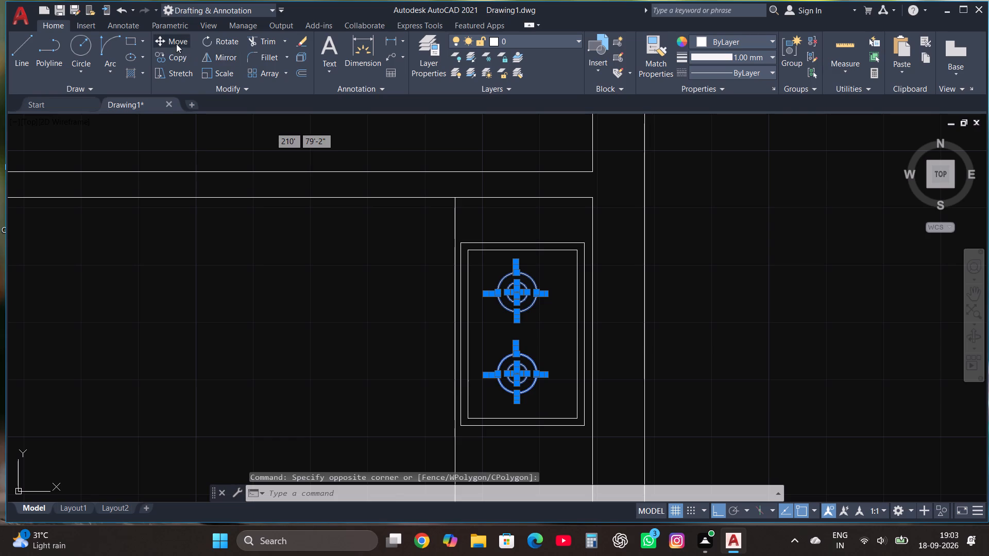
left_click(516, 333)
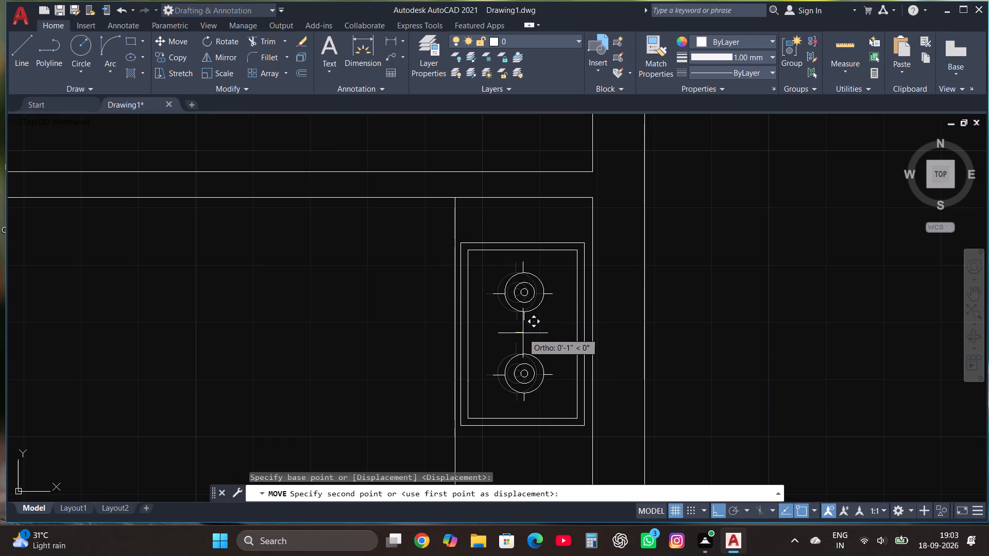
left_click(523, 333)
key("Escape")
Draw a full-height vertical line between the inner stove rectangle's left edge and the burners, and trim its overhang below the rectangle.
left_click(21, 47)
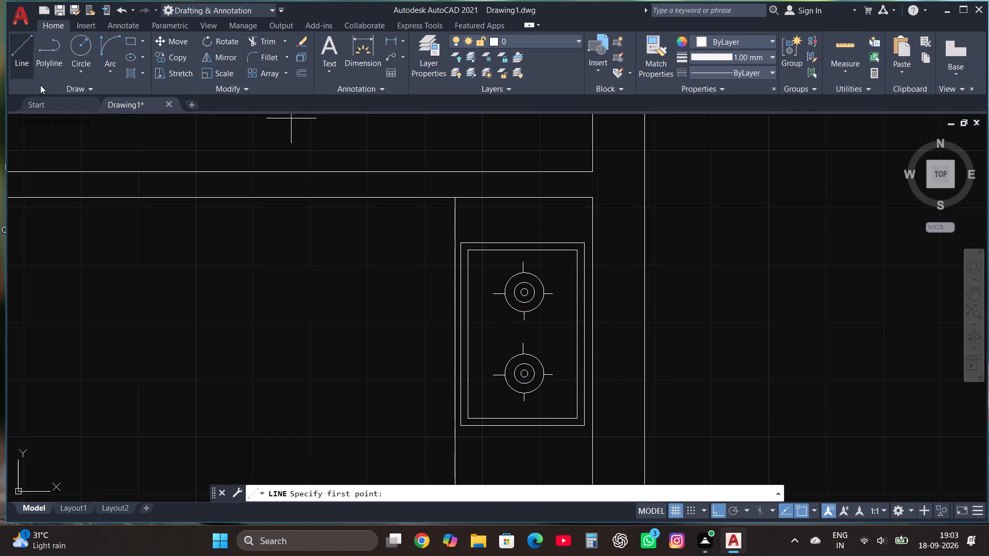
left_click(485, 253)
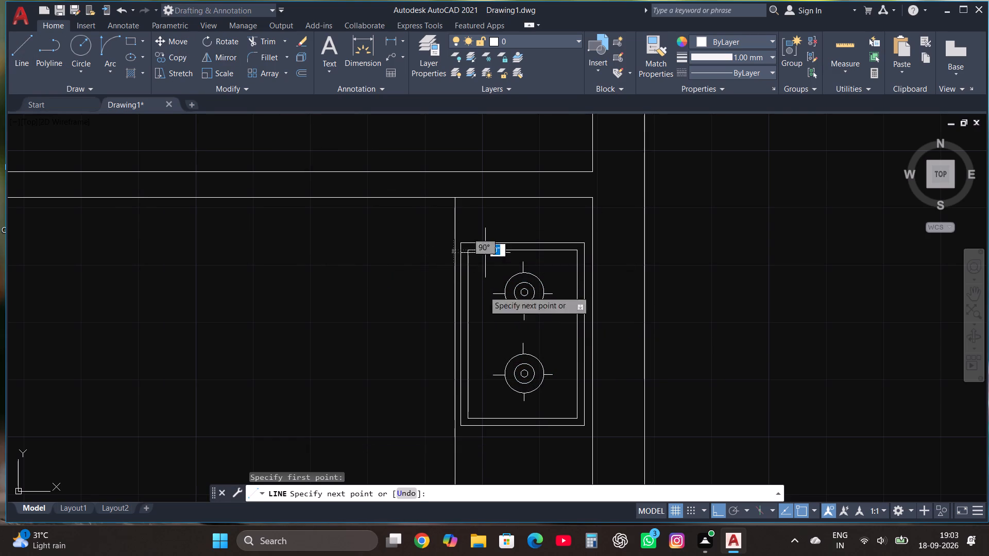
scroll(474, 444, "up", 4)
left_click(505, 354)
key("Escape")
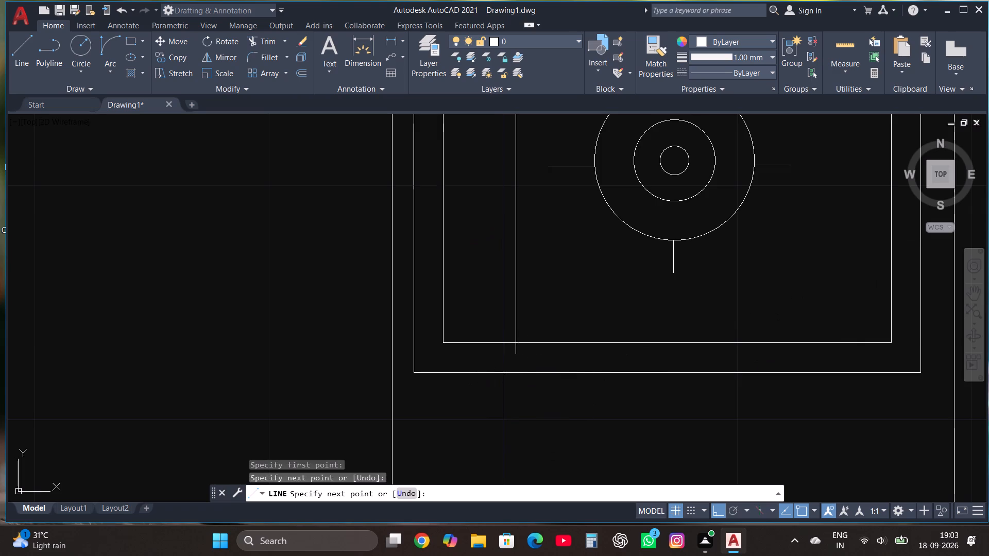
scroll(511, 412, "down", 2)
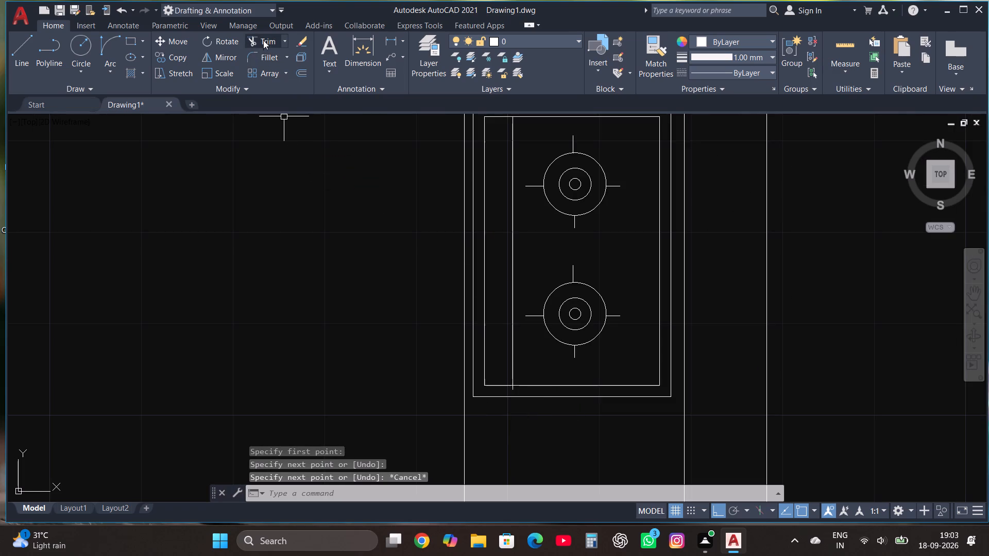
left_click(263, 40)
left_click(512, 391)
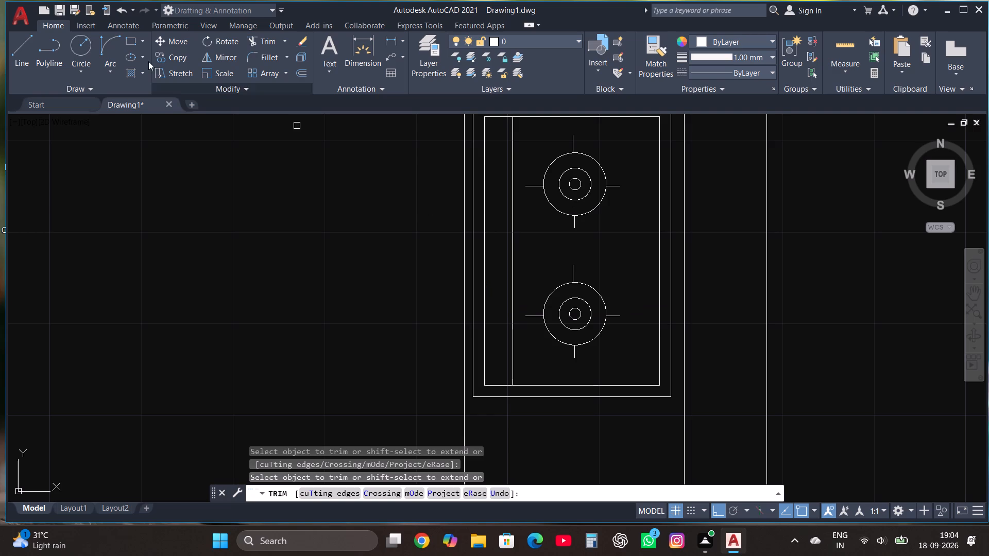
Draw a knob circle of about 1" radius beside the upper burner and shift it right to sit within the narrow left strip.
left_click(87, 45)
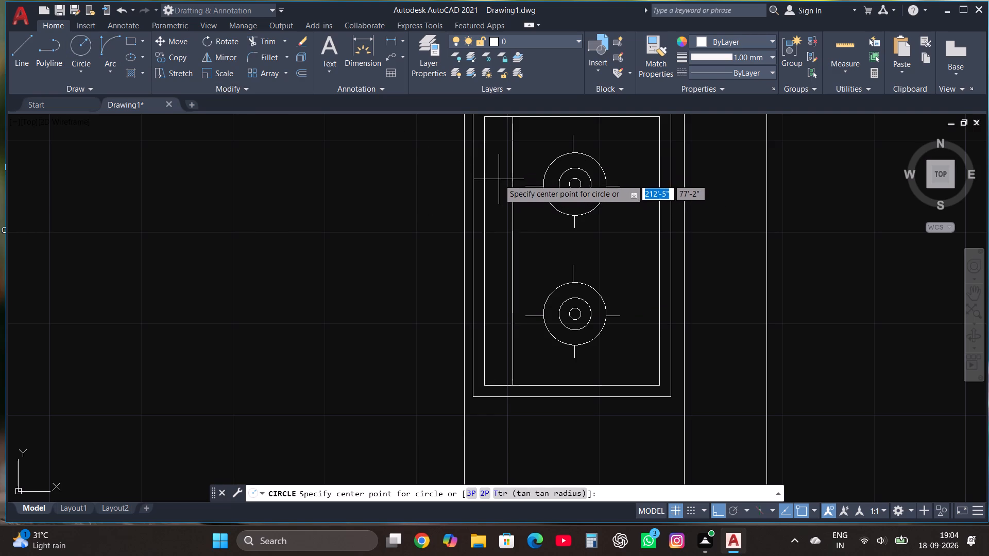
left_click(493, 182)
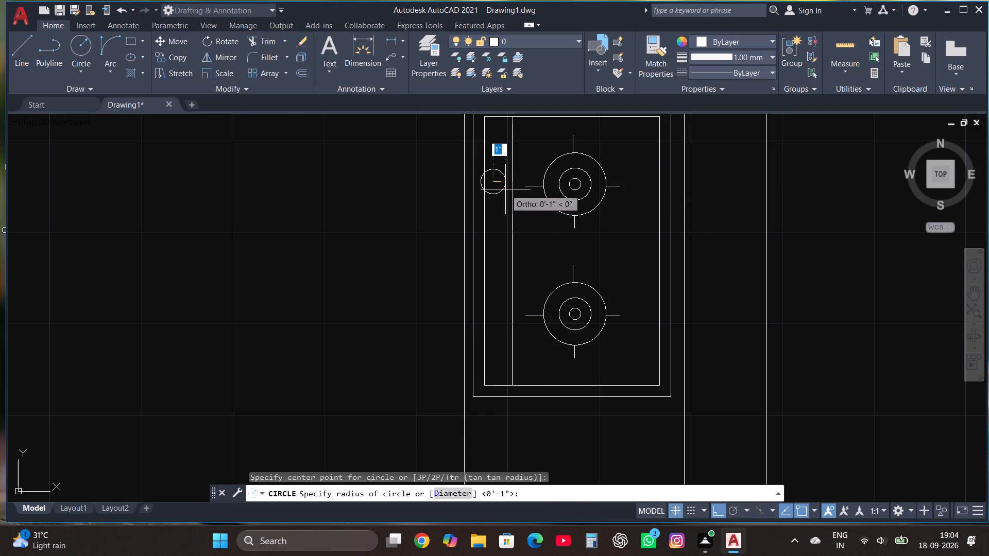
left_click(505, 189)
left_click(504, 186)
scroll(503, 185, "up", 3)
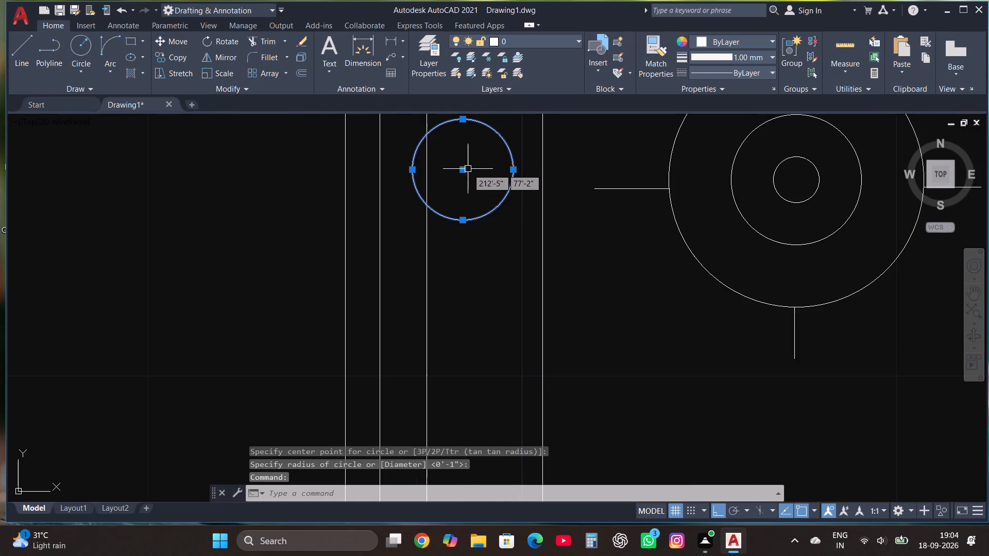
left_click(465, 169)
left_click(482, 170)
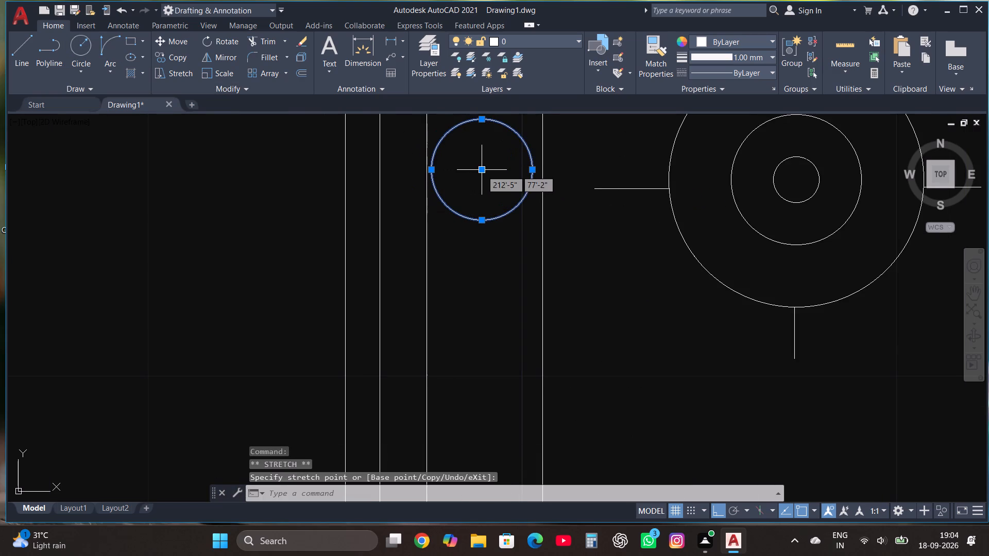
Copy the knob circle about 1'-3" straight down within the narrow strip, beside the lower burner.
scroll(481, 217, "down", 2)
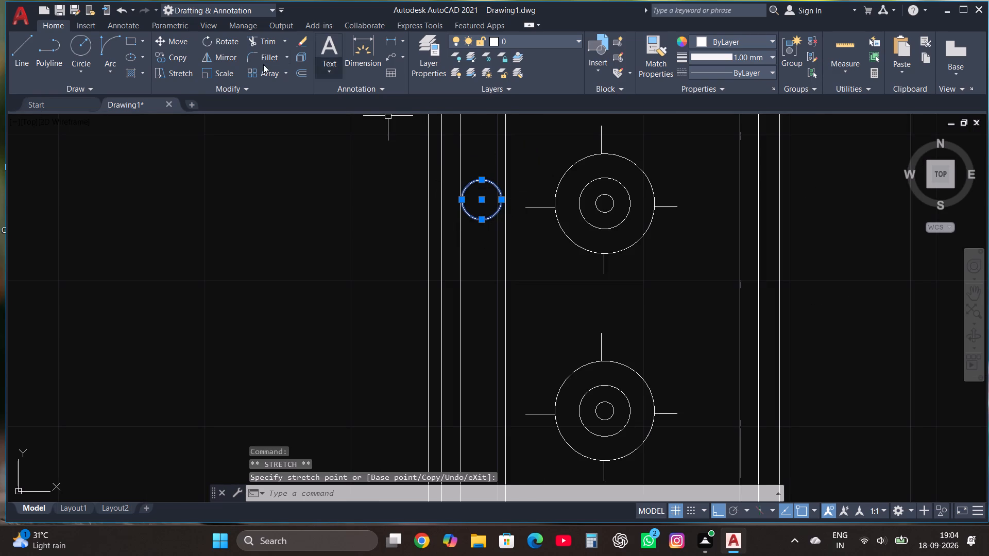
left_click(174, 52)
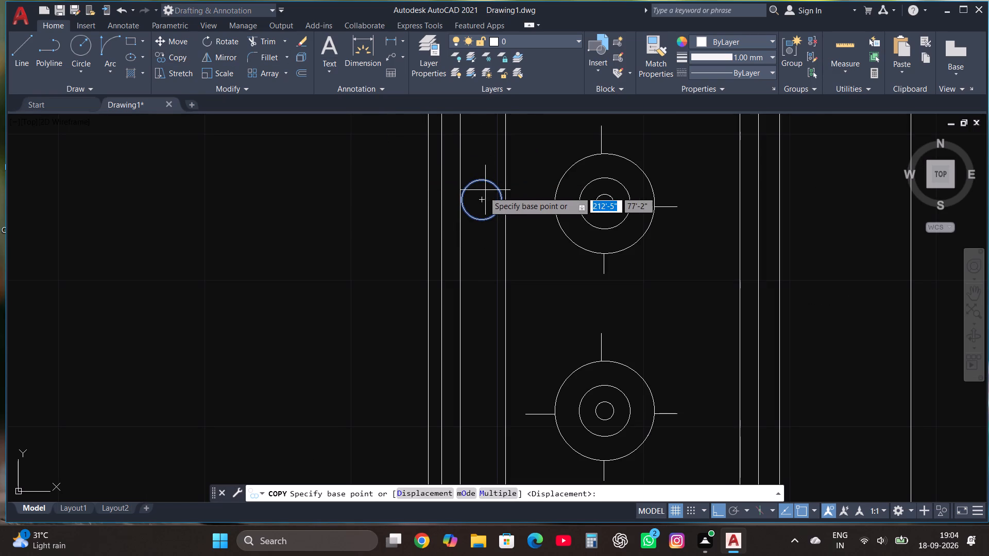
left_click(483, 200)
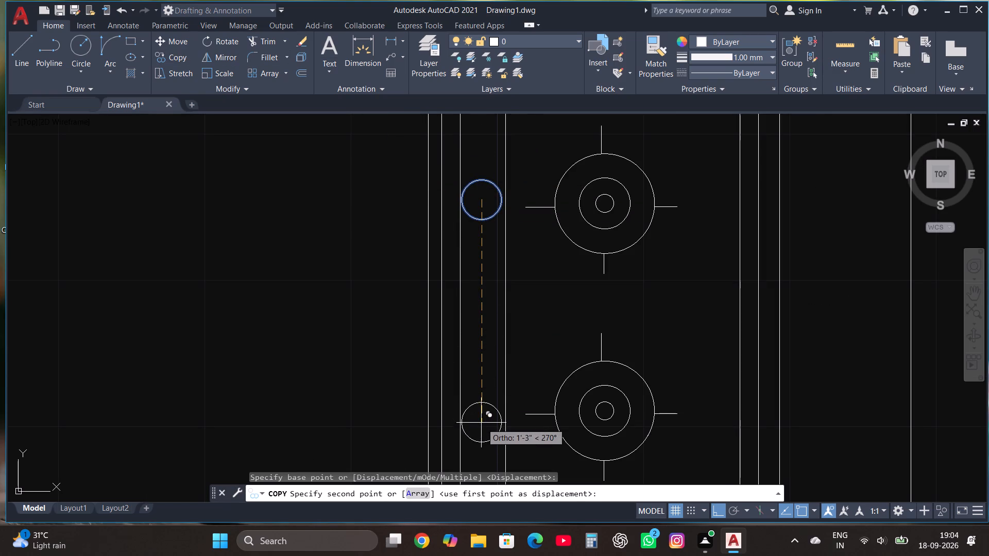
left_click(484, 420)
key("Escape")
Copy the bed with its pillows and blanket fold from the upper bedroom to the empty space left of the floor plan.
scroll(405, 345, "down", 2)
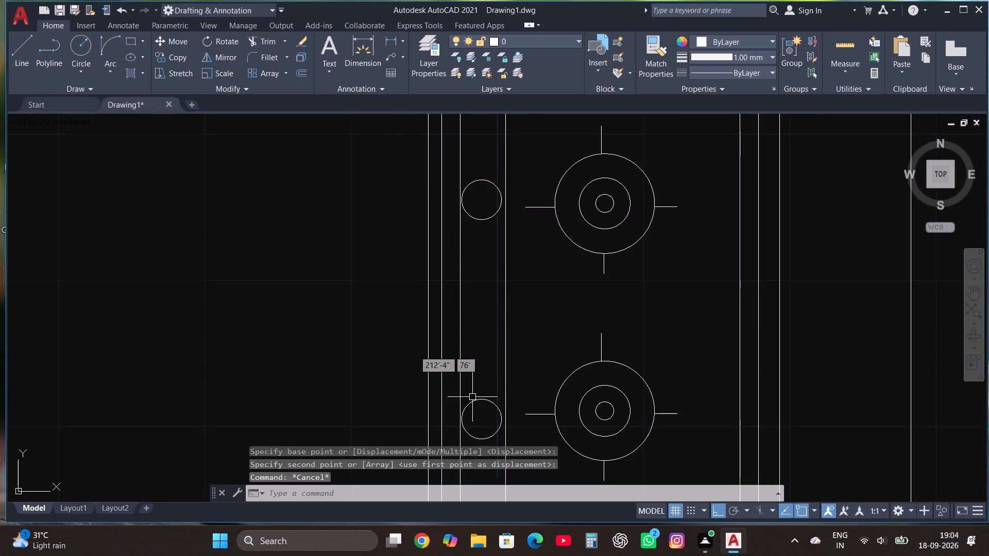
scroll(405, 345, "down", 2)
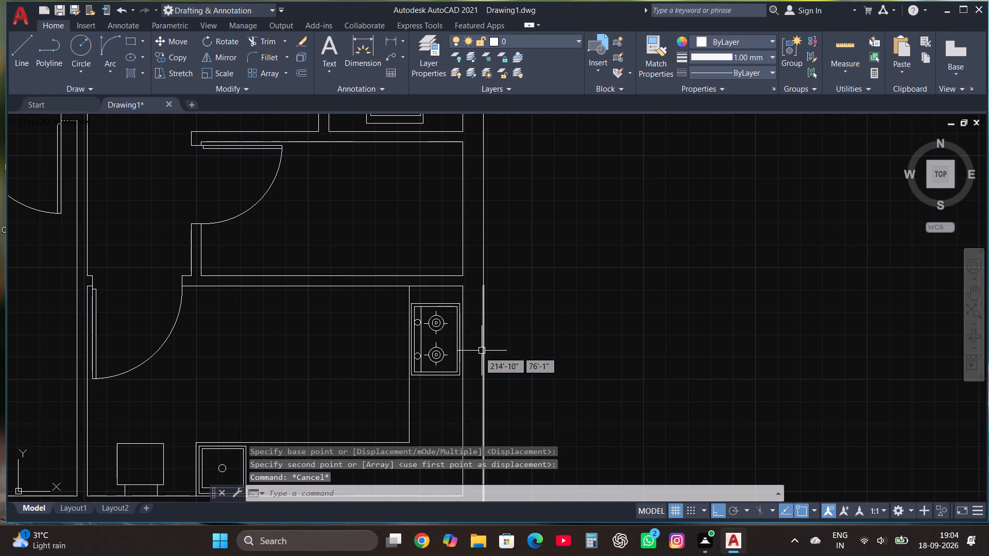
scroll(510, 298, "down", 1)
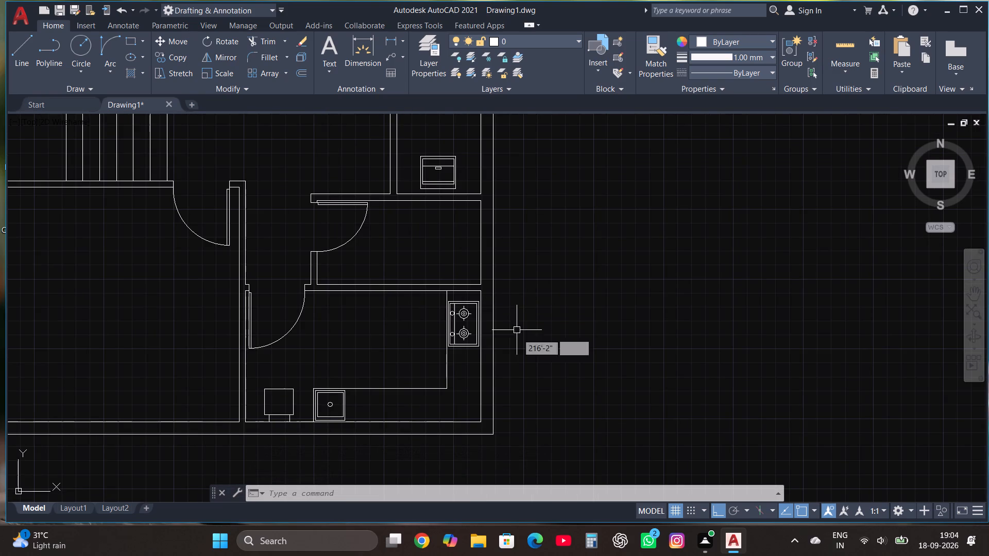
scroll(511, 396, "down", 3)
scroll(427, 241, "up", 3)
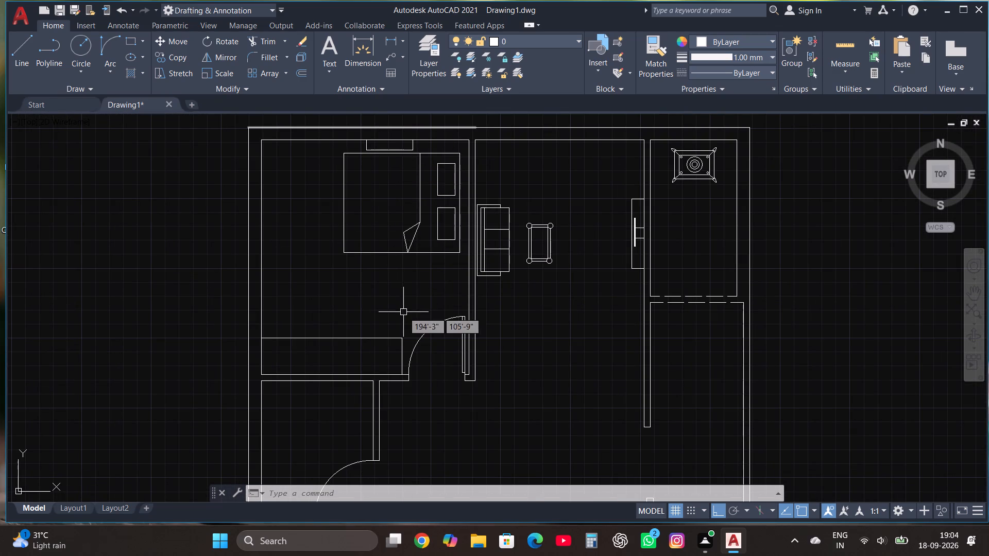
scroll(403, 312, "down", 1)
scroll(397, 186, "up", 1)
left_click(328, 334)
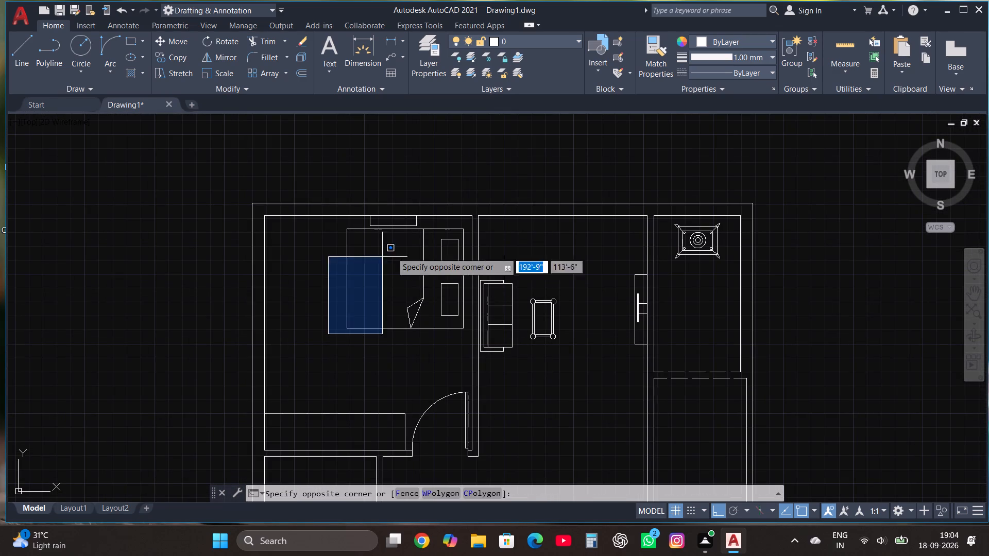
left_click(477, 227)
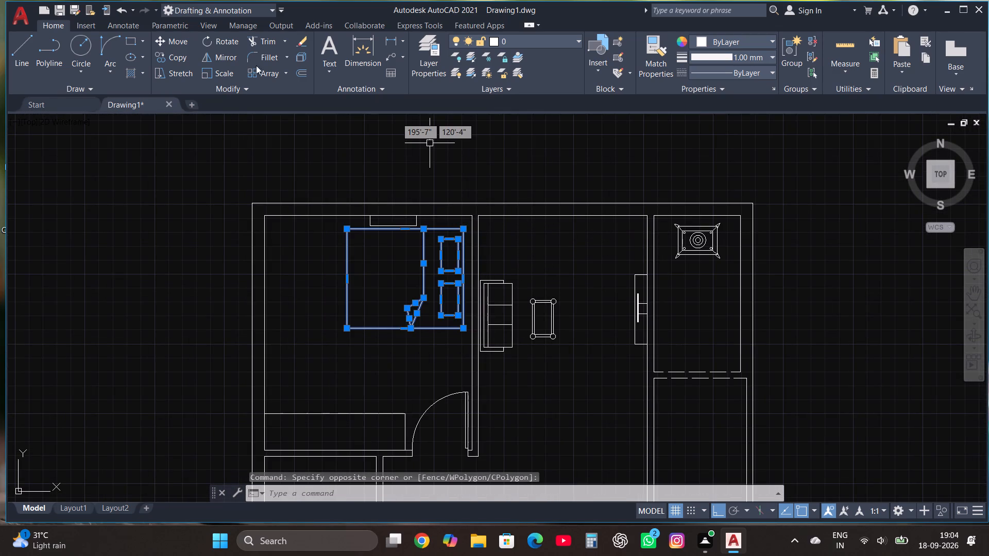
left_click(184, 56)
left_click(410, 272)
scroll(407, 230, "down", 3)
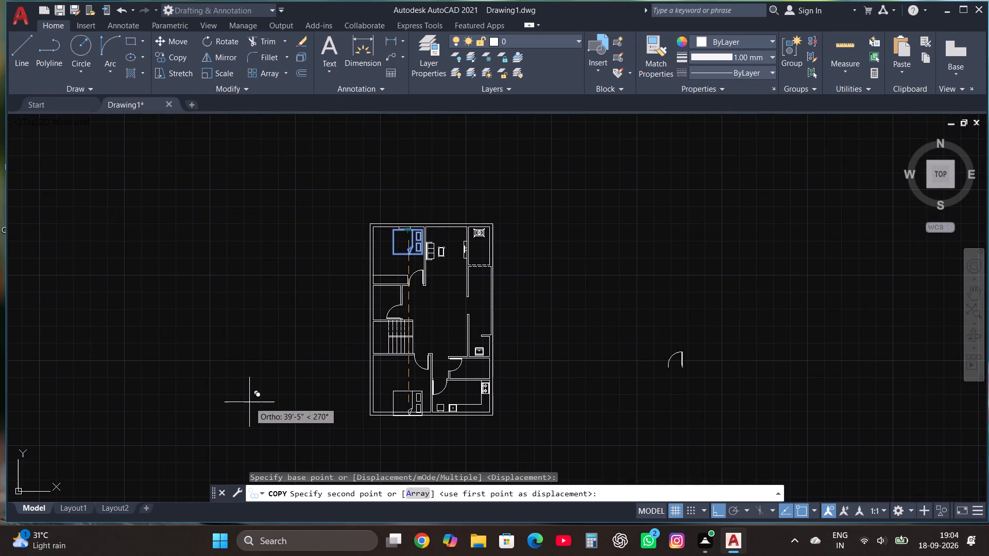
left_click(178, 332)
Rotate the copied bed a quarter turn clockwise so that its pillows lie along the lower side.
left_click(148, 279)
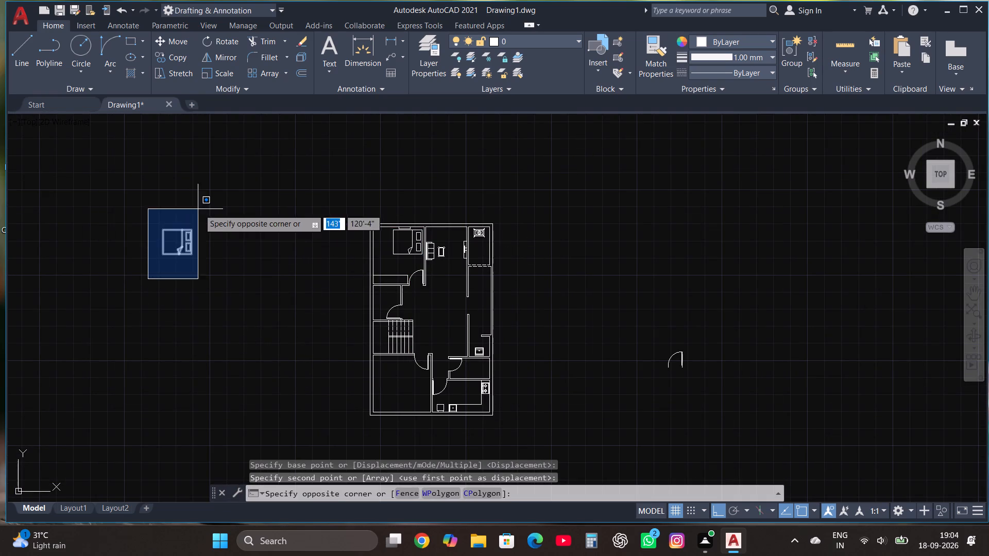
left_click(213, 209)
left_click(229, 37)
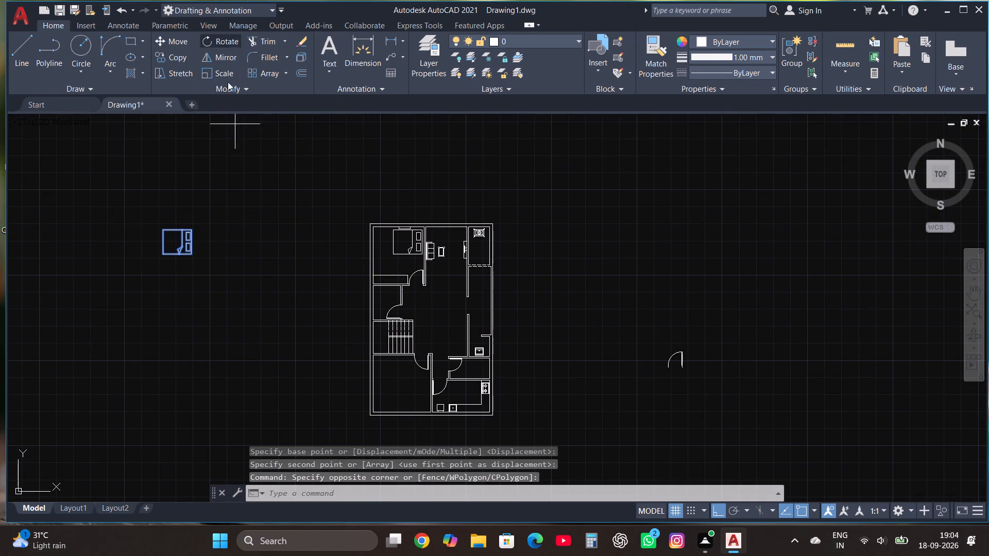
left_click(185, 231)
left_click(188, 377)
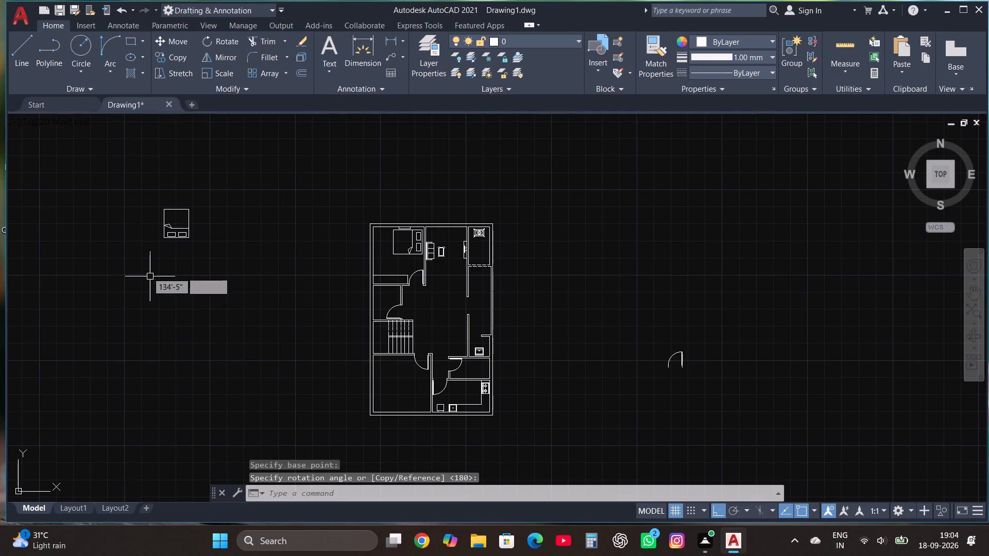
Move the rotated bed by its pillow-side corner into the lower-left bedroom, near the bottom wall, with ortho off.
left_click_drag(144, 269, 145, 263)
left_click(216, 168)
left_click(183, 40)
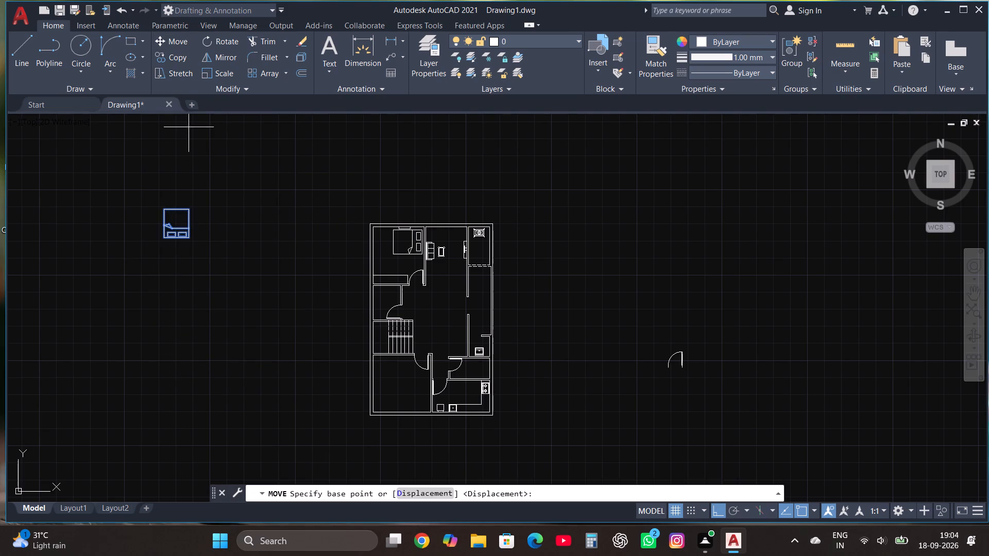
scroll(210, 197, "up", 2)
left_click(150, 295)
scroll(205, 246, "down", 3)
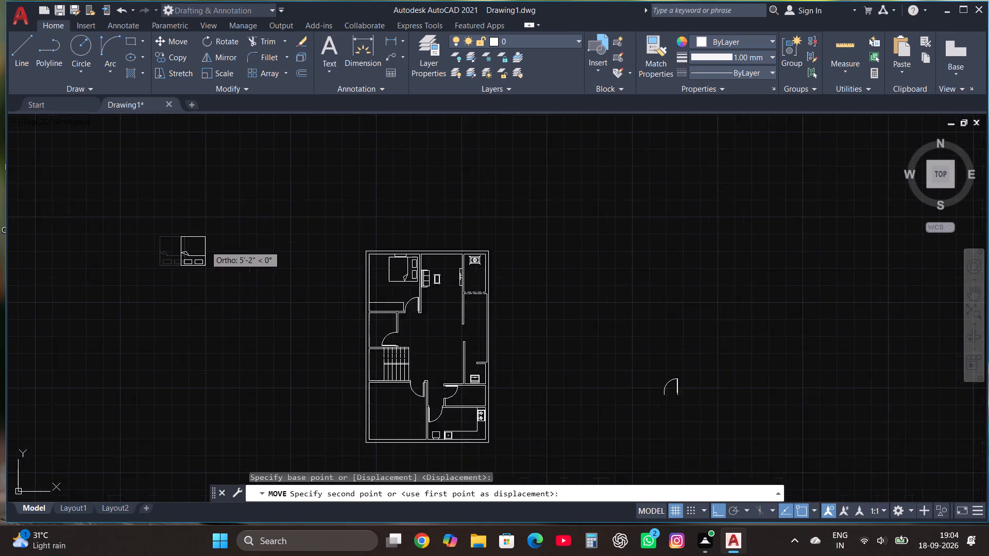
scroll(205, 246, "down", 1)
key("F8")
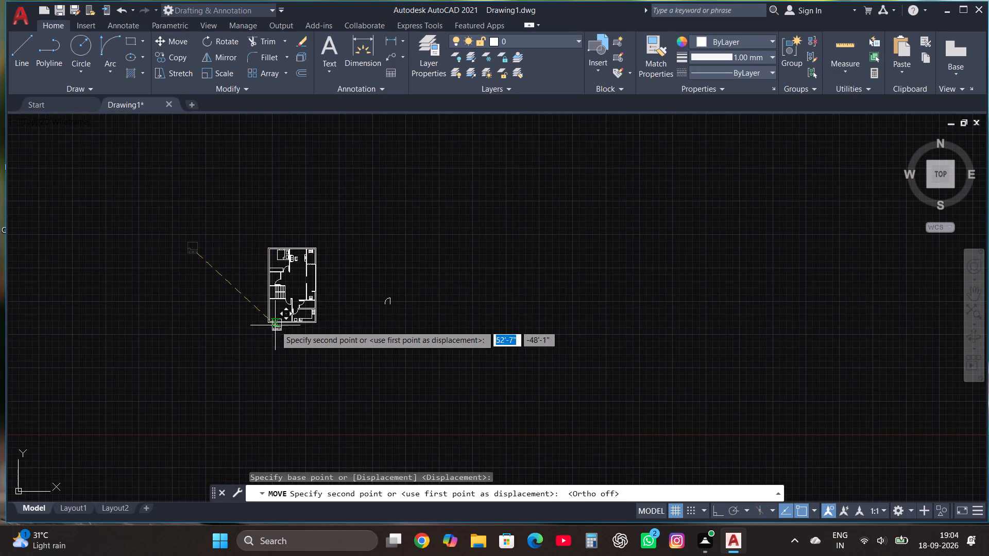
scroll(274, 324, "up", 5)
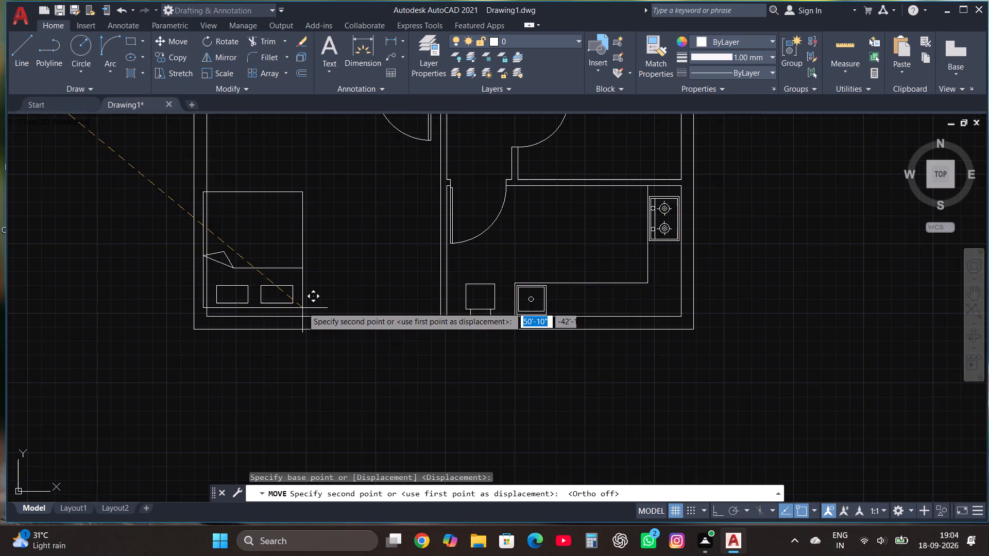
Place the bed being moved in the lower-left bedroom, with its pillow end just off the bottom wall.
scroll(302, 306, "up", 2)
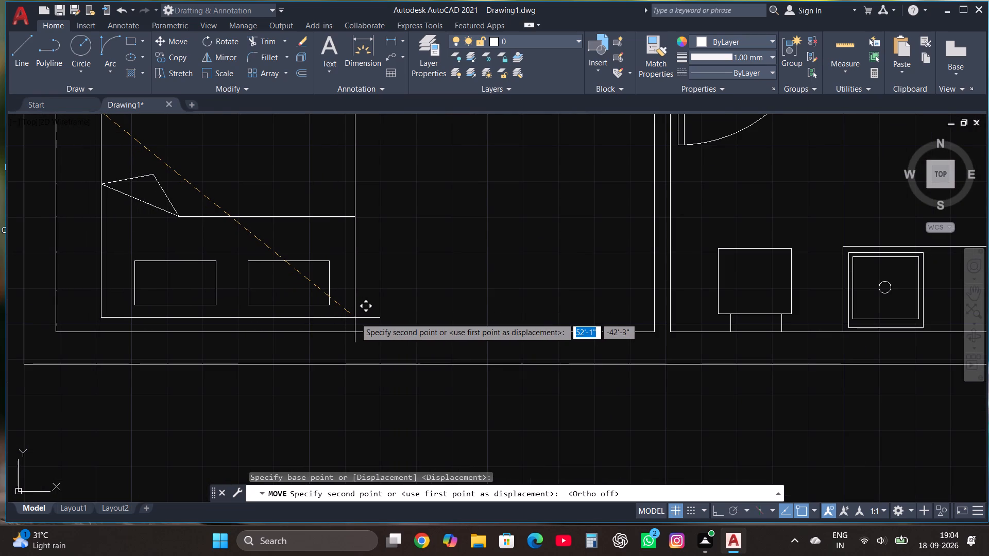
left_click(359, 319)
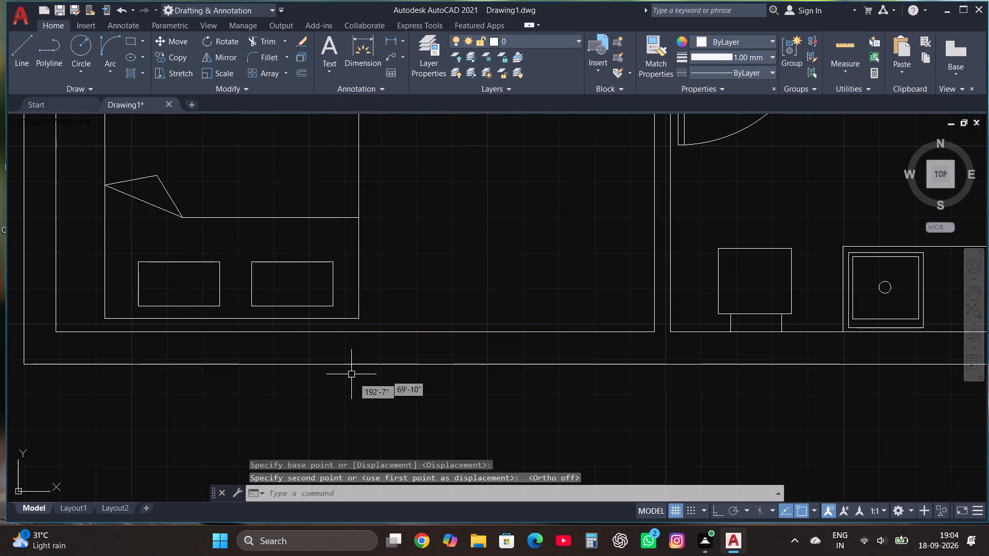
Draw a wardrobe rectangle about 2'-3" deep from the upper-left inner corner of the lower-left bedroom, along its upper wall.
scroll(362, 385, "down", 2)
scroll(422, 418, "down", 1)
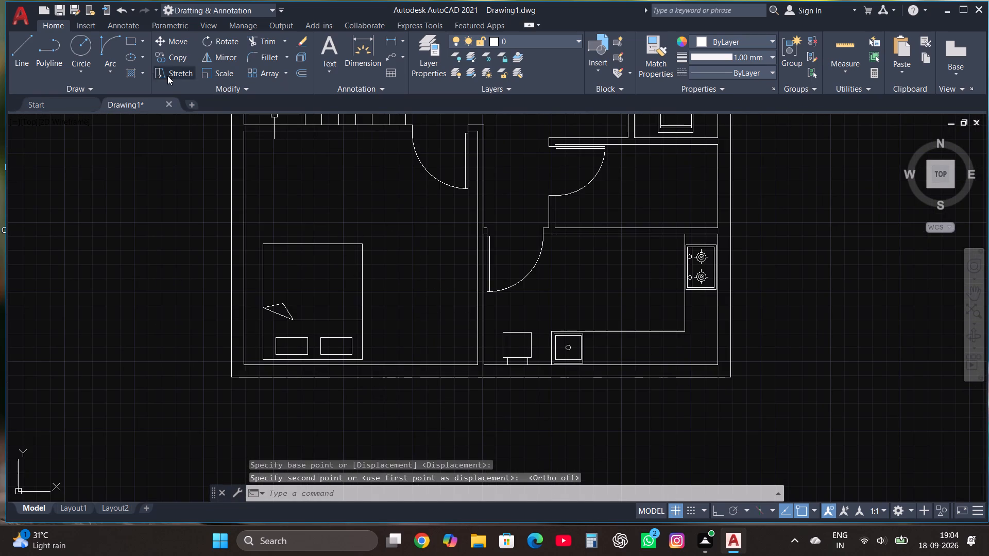
left_click(127, 41)
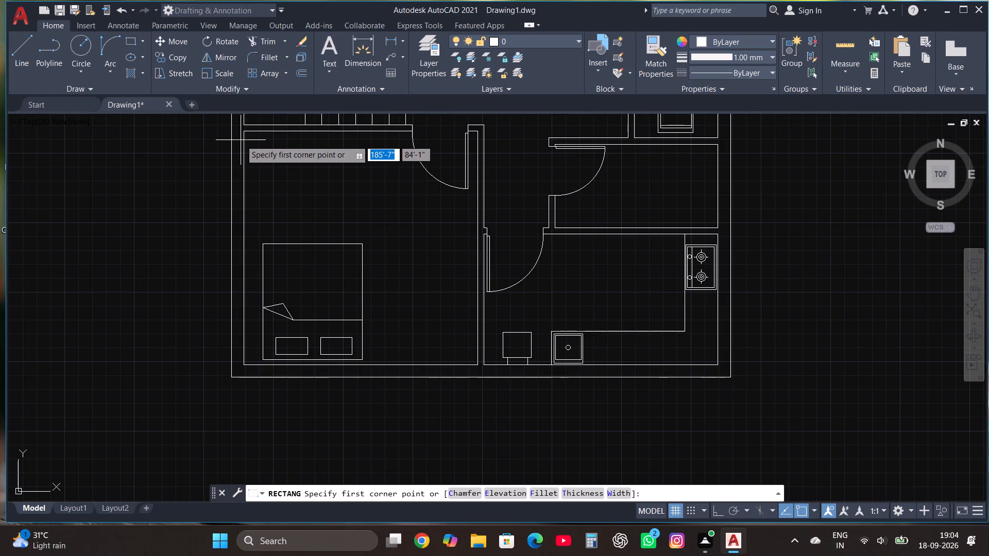
left_click(245, 133)
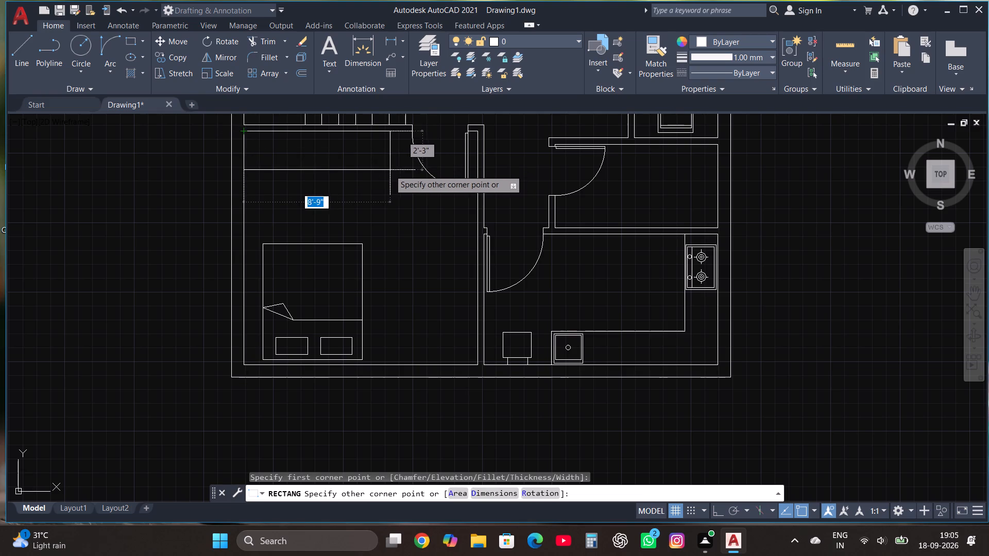
left_click(372, 170)
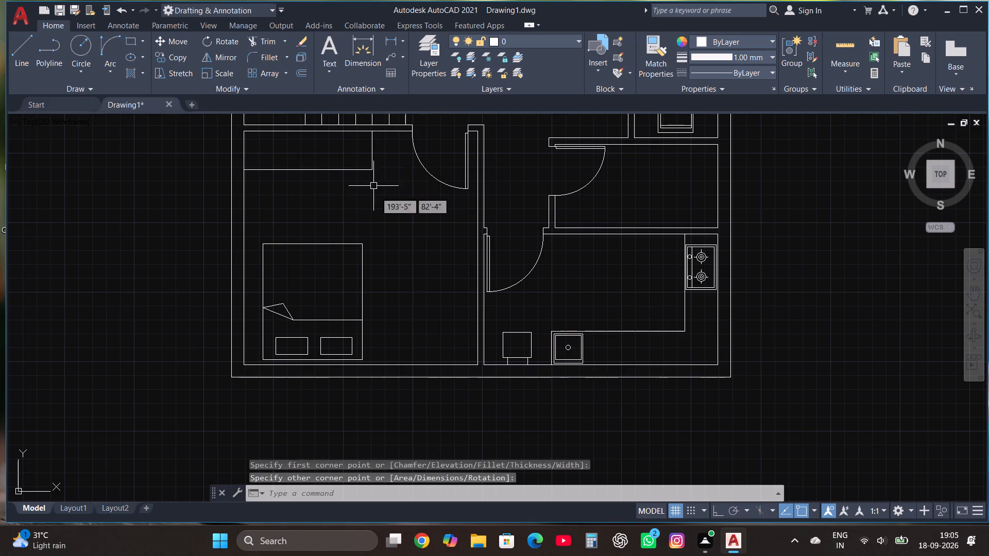
Draw a small shallow rectangle against the same bedroom wall, between the wardrobe and the door opening.
scroll(404, 128, "up", 1)
left_click(128, 39)
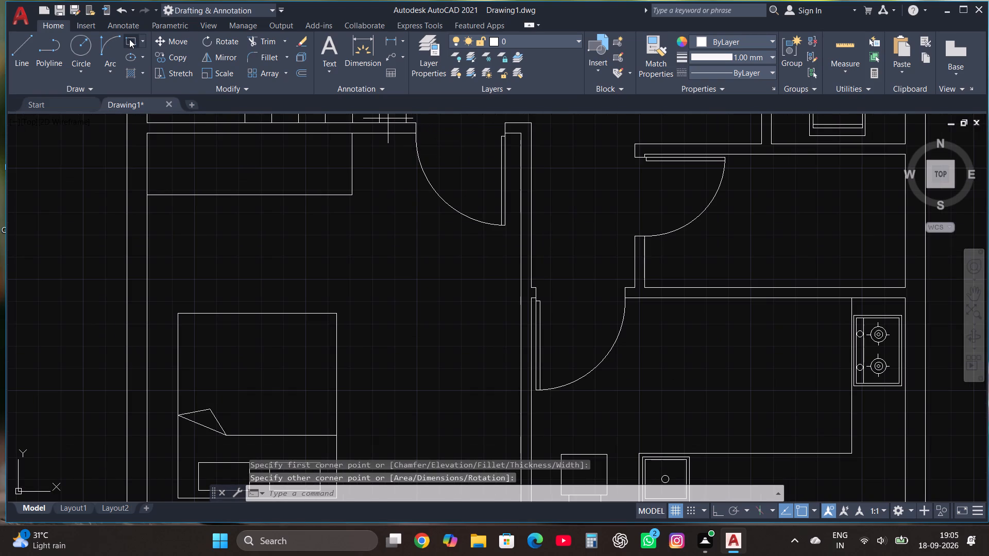
left_click(356, 134)
left_click(408, 151)
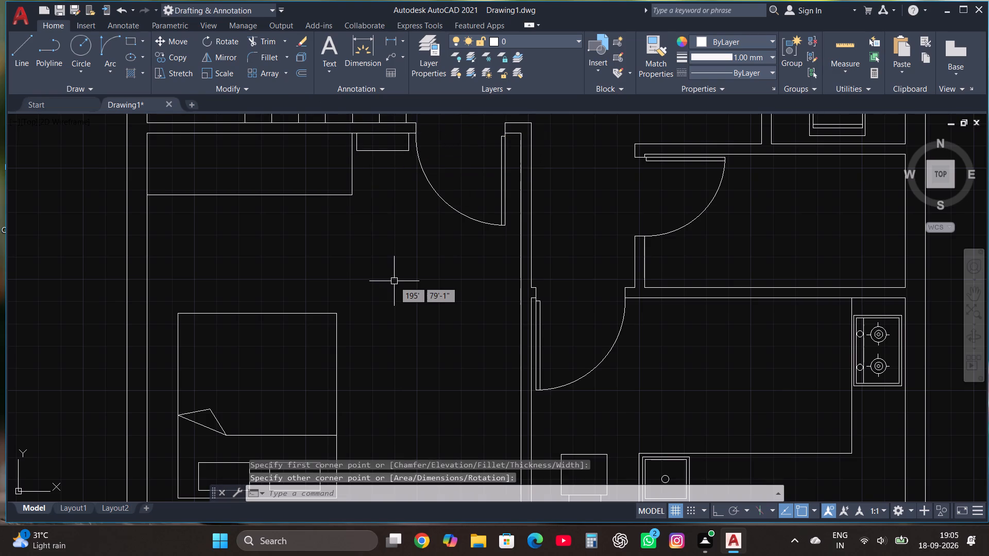
Insert the Toilet - Imperial block from the architectural tool palette in the empty area left of the floor plan, then close the palette.
scroll(394, 281, "down", 1)
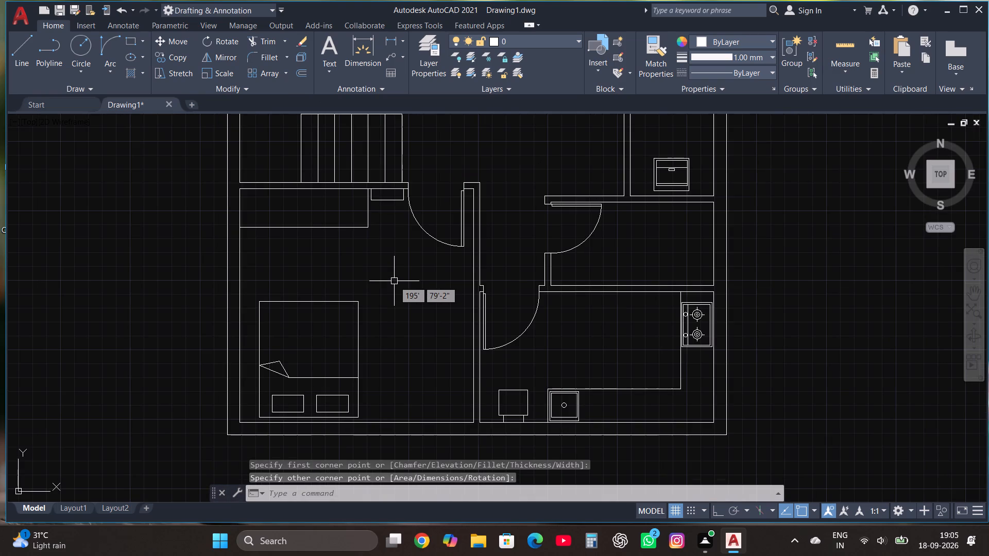
scroll(389, 314, "down", 2)
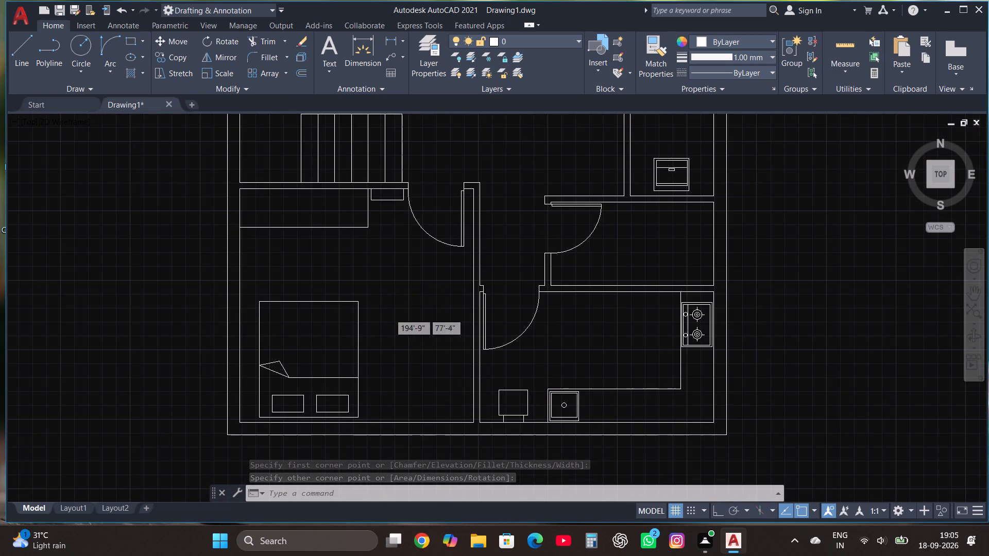
scroll(389, 317, "down", 3)
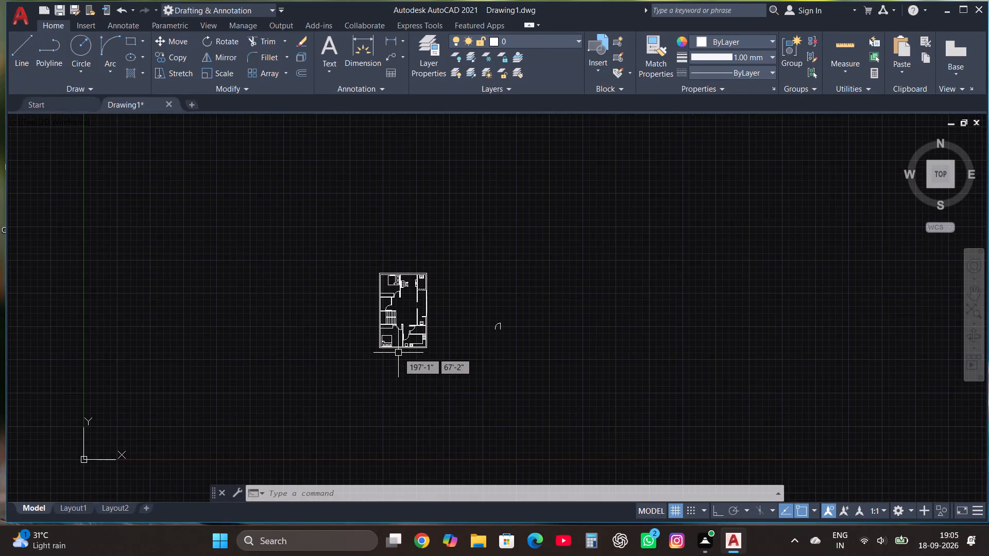
scroll(395, 337, "up", 1)
scroll(377, 277, "up", 2)
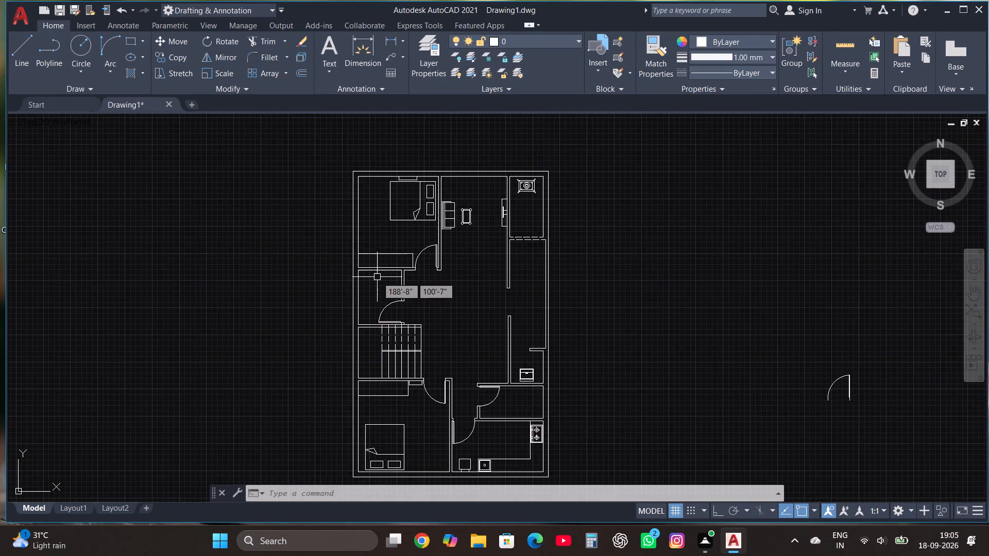
scroll(377, 277, "up", 2)
type("tool")
left_click(446, 300)
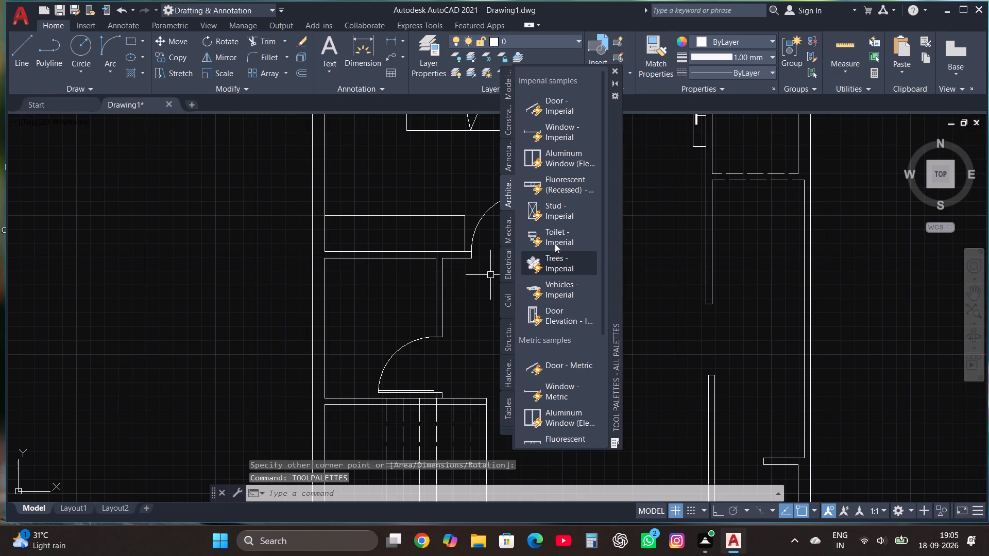
left_click(555, 241)
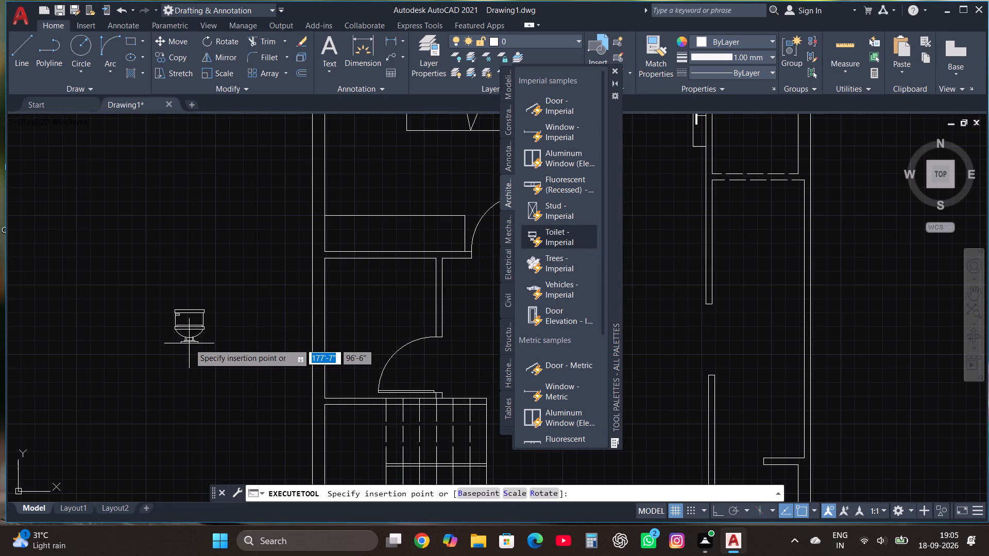
left_click(189, 343)
left_click(617, 73)
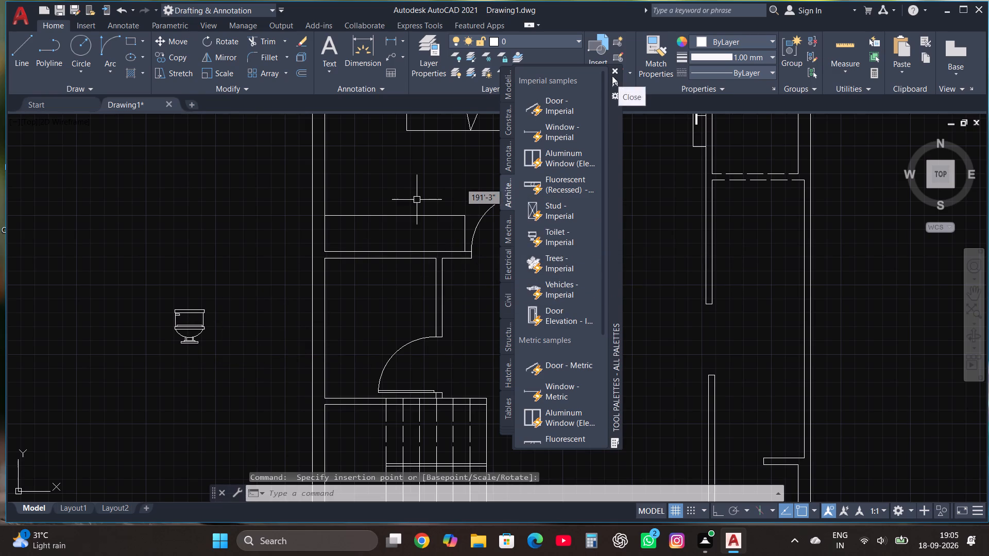
Switch the inserted toilet block from its front view to a plan view.
left_click(177, 315)
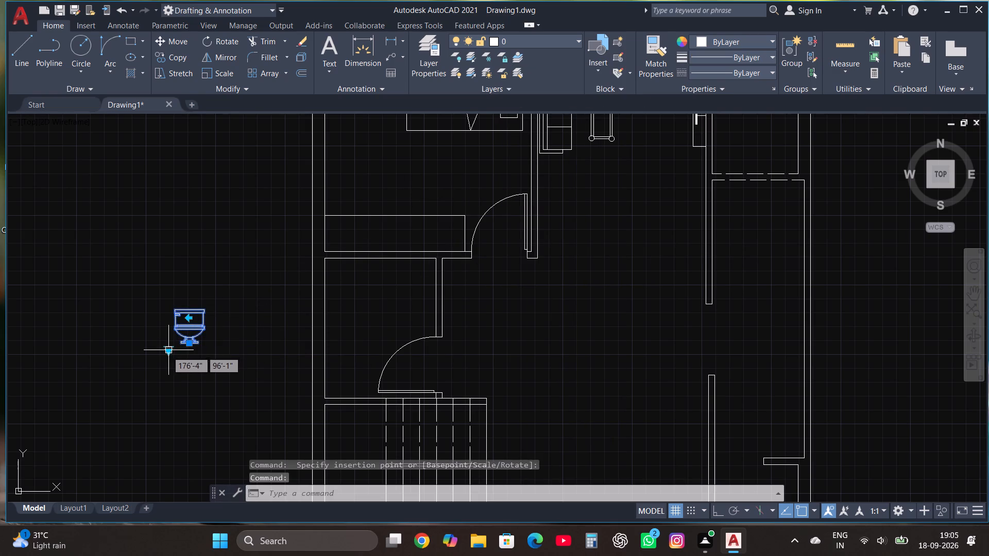
left_click(167, 351)
left_click(220, 376)
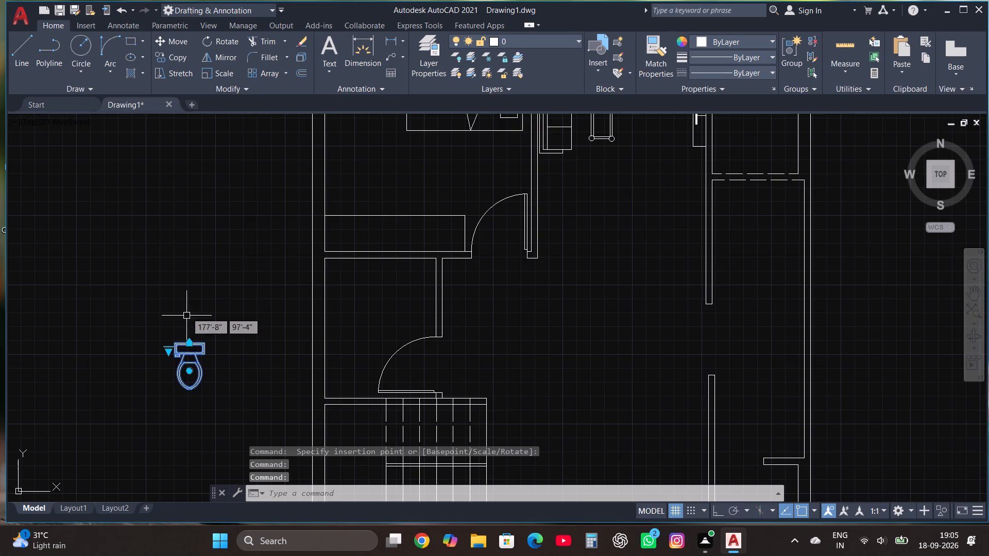
Move the toilet by its tank's upper-right corner into the small bathroom above the stairs, with the tank against the upper wall.
left_click(184, 46)
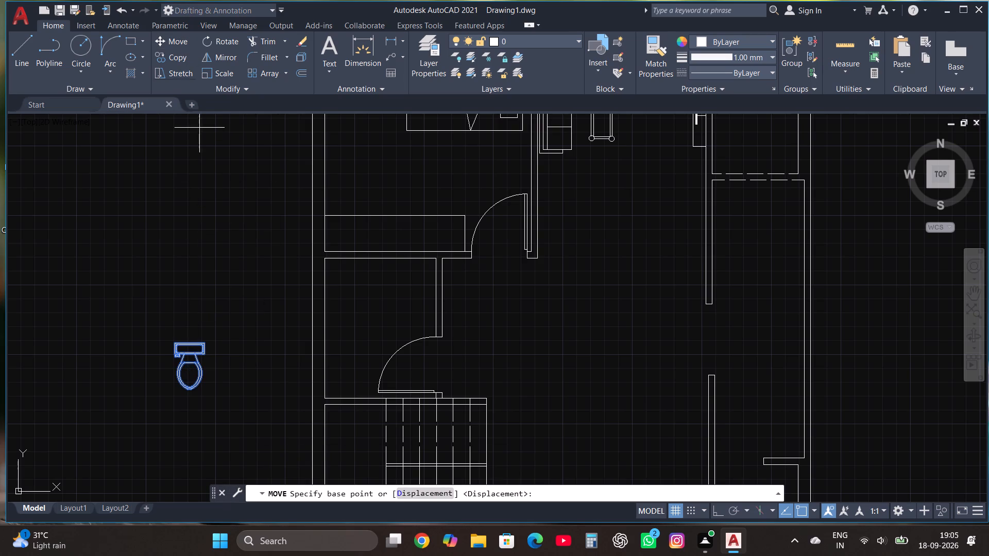
left_click(201, 341)
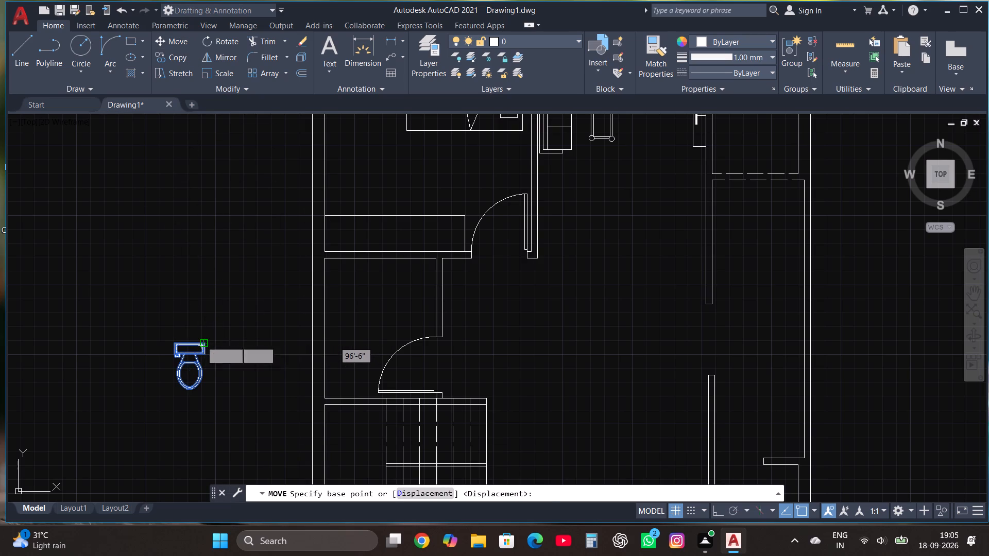
scroll(371, 265, "up", 2)
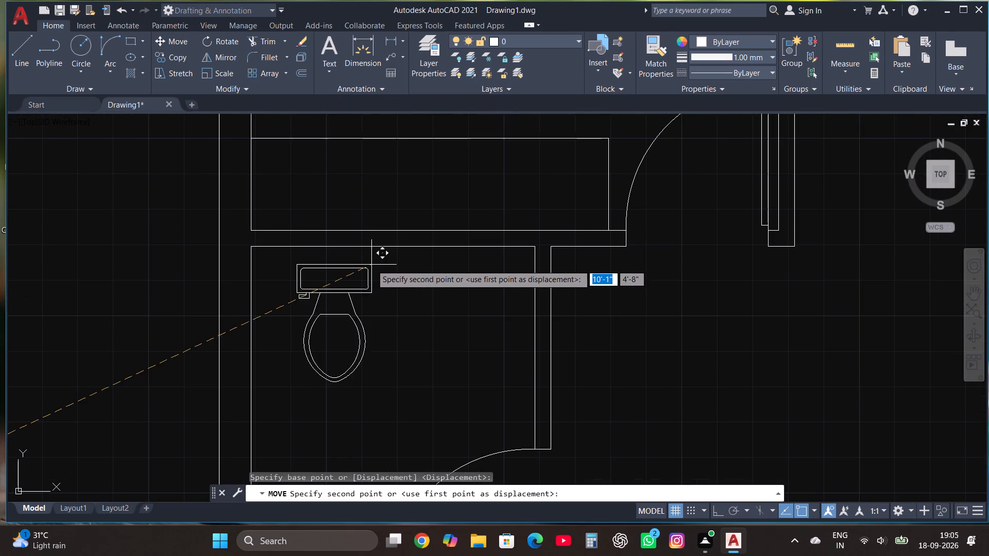
left_click(364, 248)
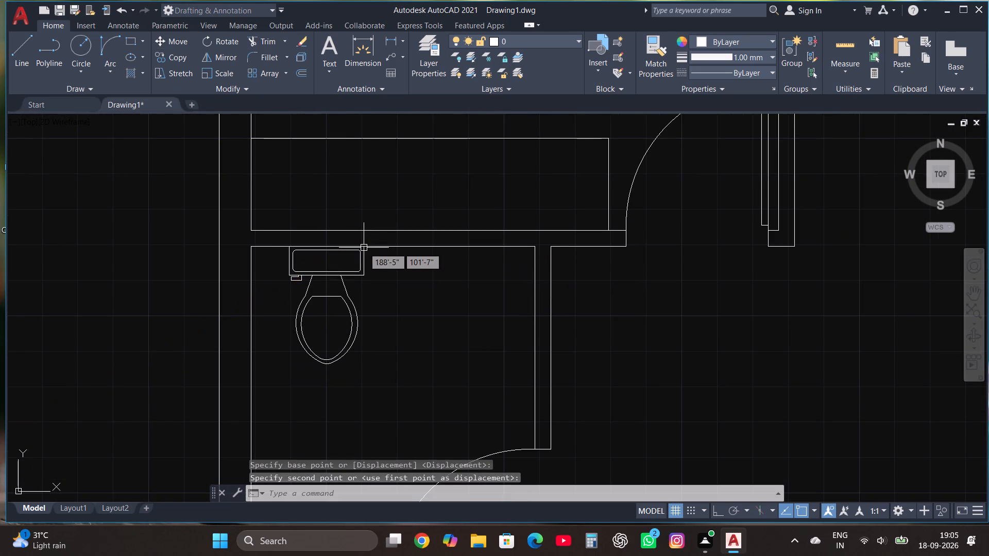
Draw a washbasin rectangle about 1'-5" by 1'-10" against the bathroom's right wall, above the door.
scroll(359, 250, "down", 2)
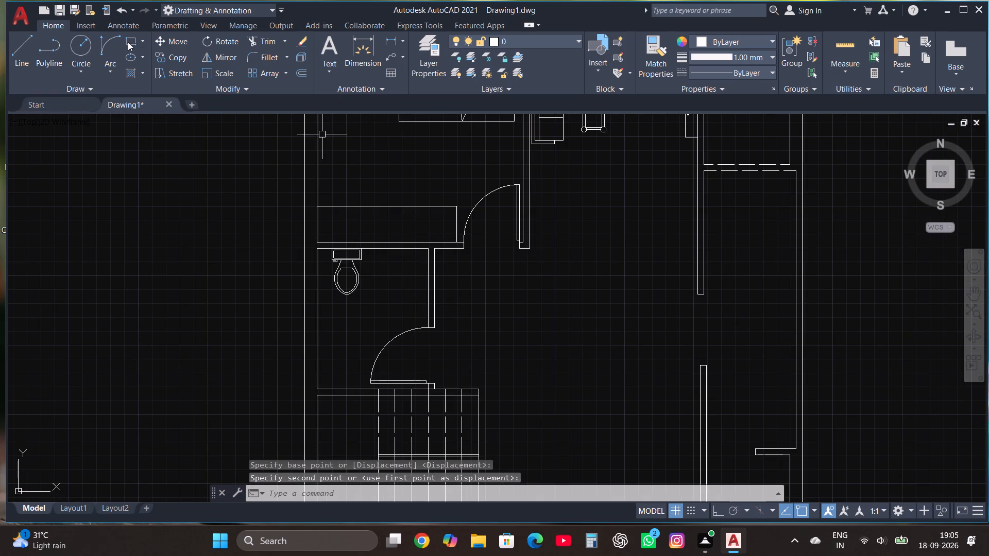
left_click(128, 42)
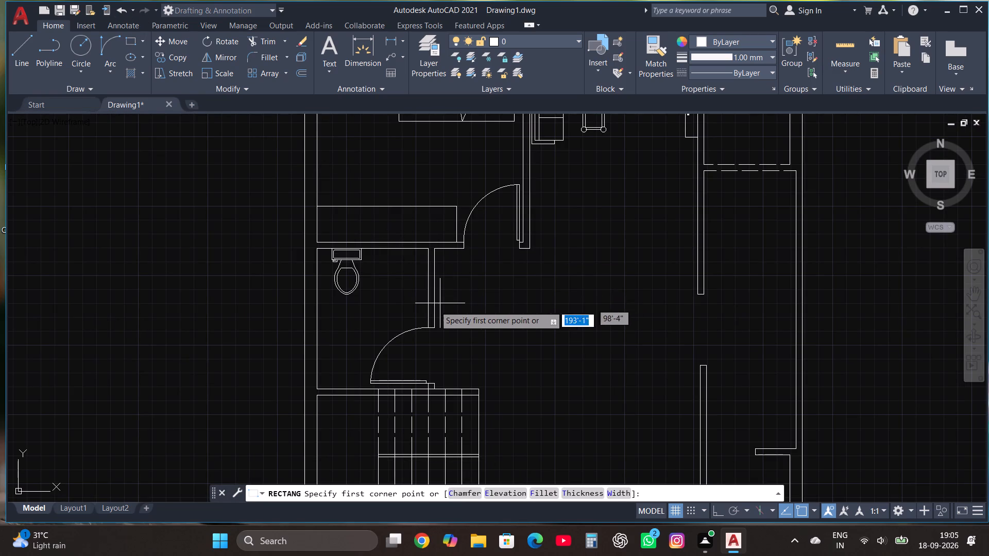
scroll(427, 310, "up", 1)
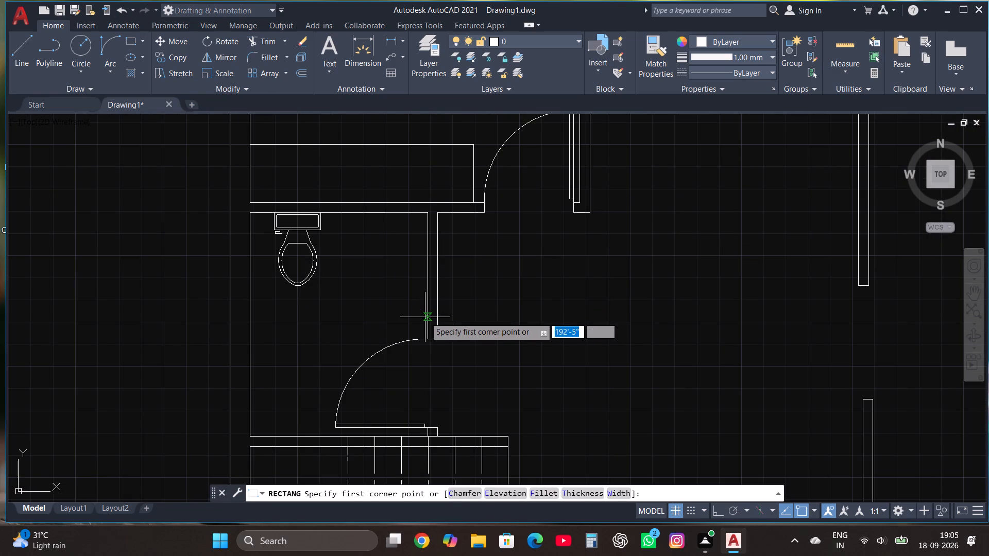
left_click(425, 317)
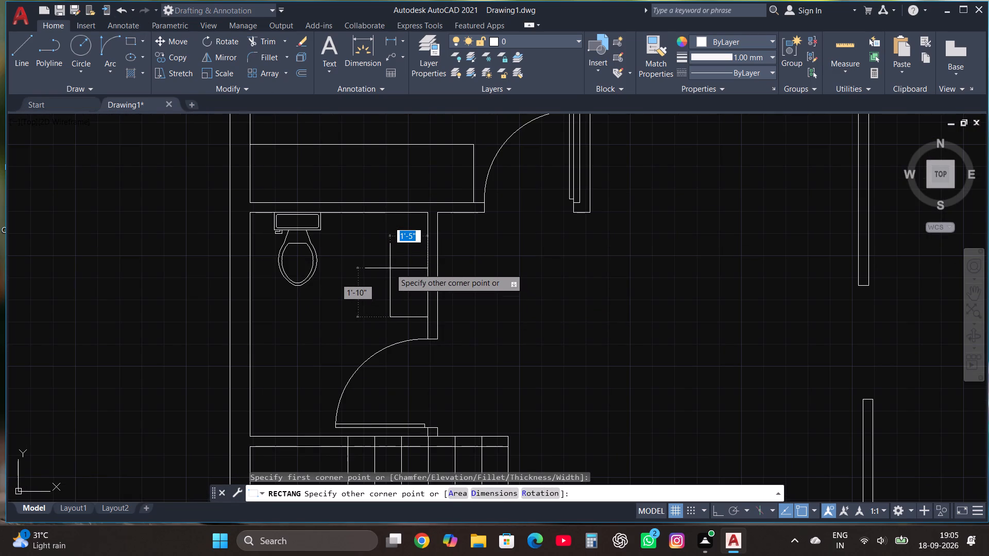
left_click(390, 268)
Draw a basin rectangle about 11" by 1'-7" inside the washbasin outline, leaving a wider margin on the wall side.
scroll(428, 291, "up", 2)
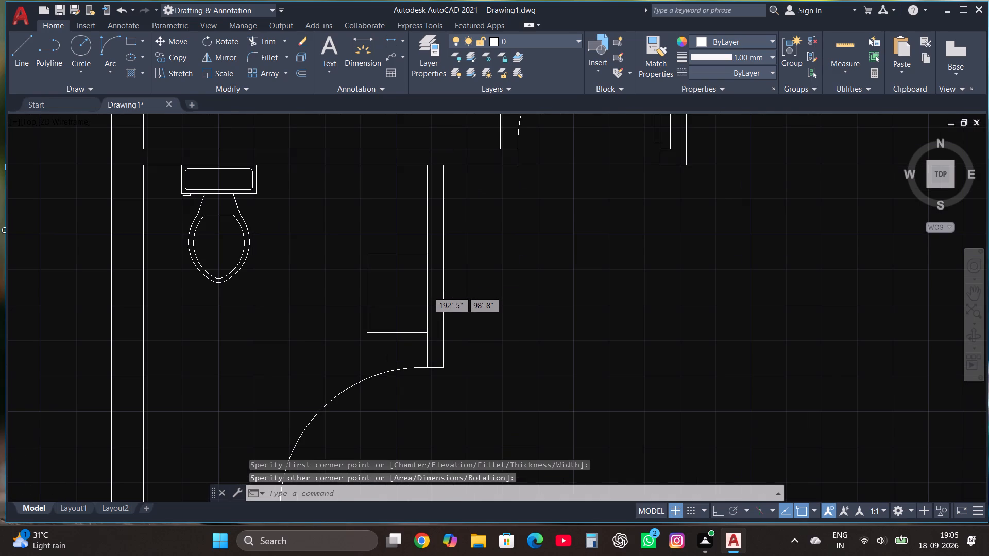
left_click(131, 45)
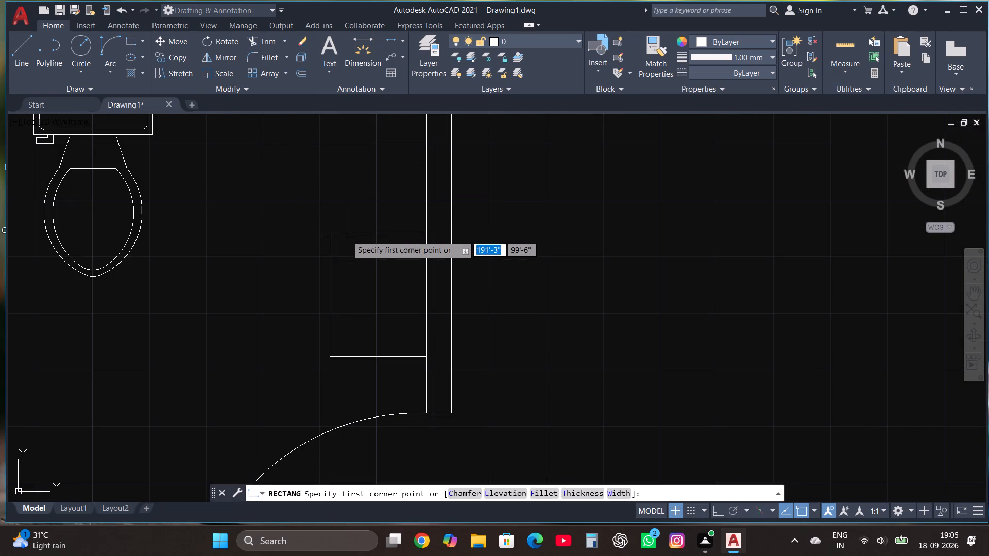
left_click(335, 237)
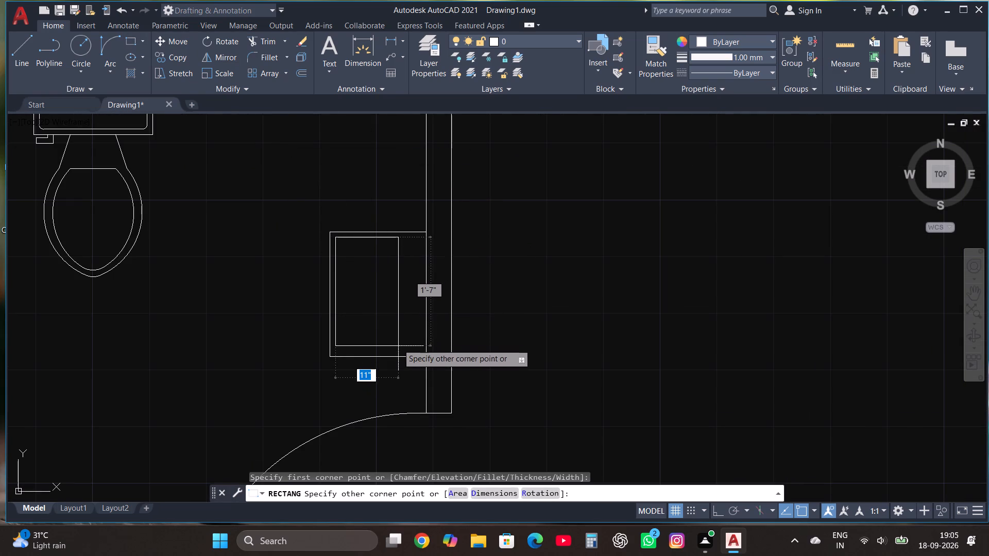
left_click(398, 350)
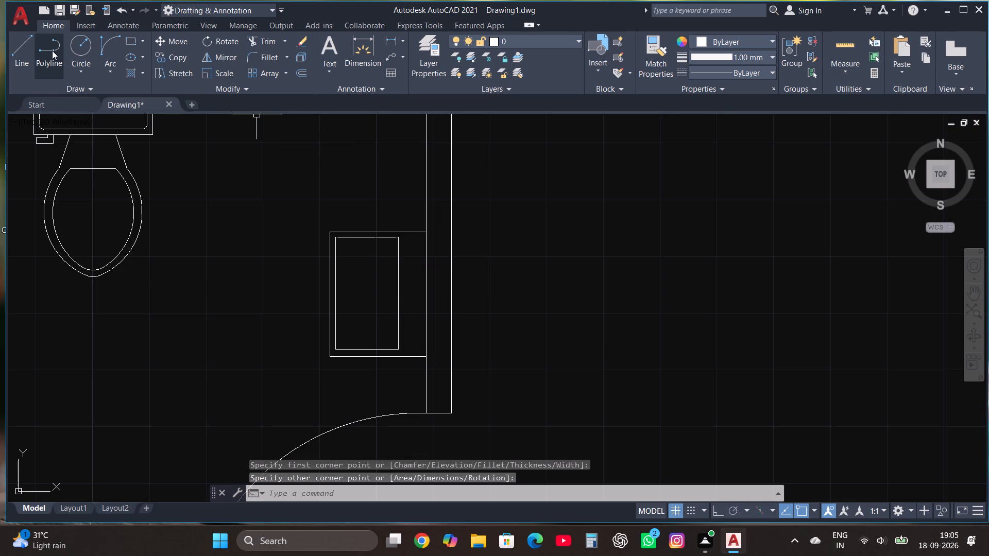
Draw a drain circle of about 2" radius inside the basin, touching the midpoint of the inner rectangle's wall-side edge.
left_click(84, 42)
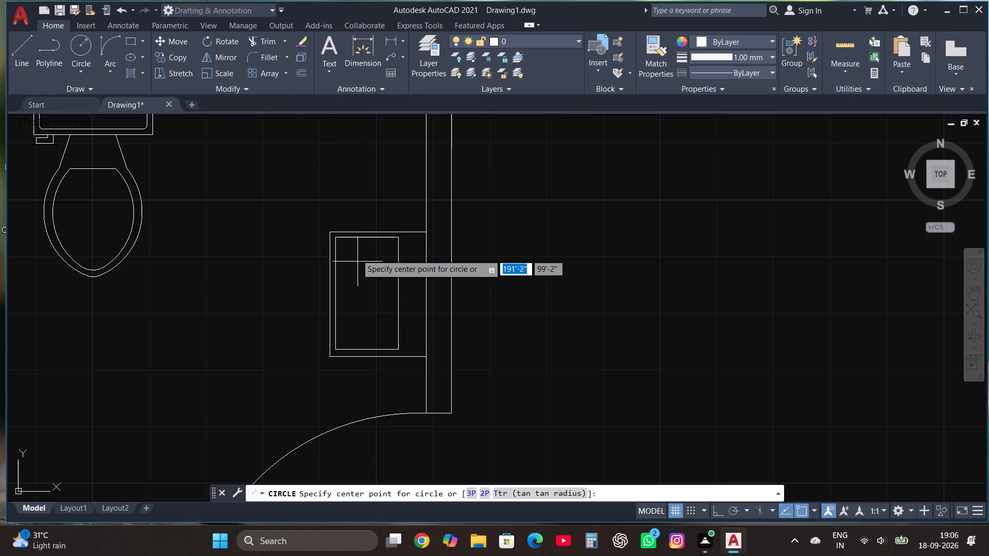
left_click(386, 293)
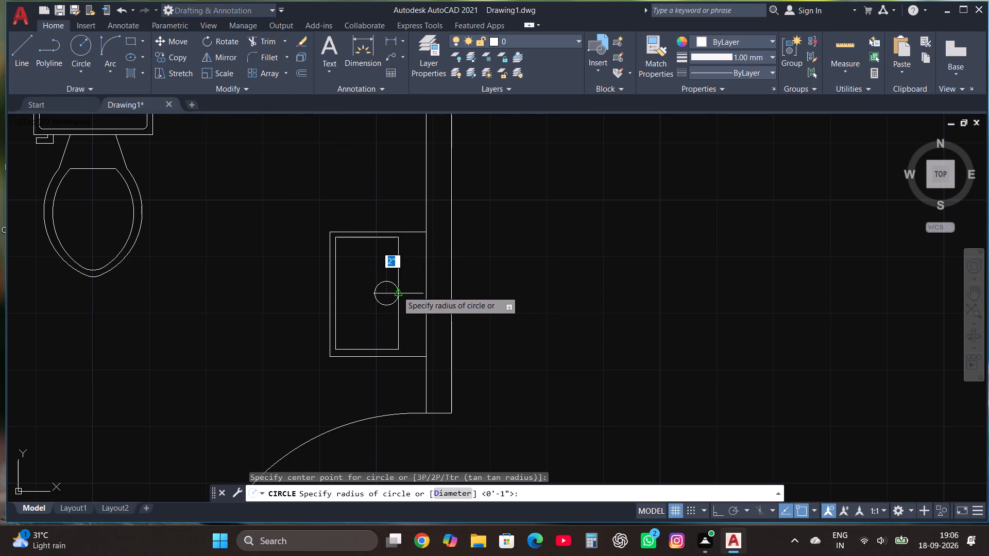
left_click(397, 291)
Draw a Start, End, Direction arc between two points on the drain circle's wall side, bulging toward the wall.
scroll(403, 279, "up", 2)
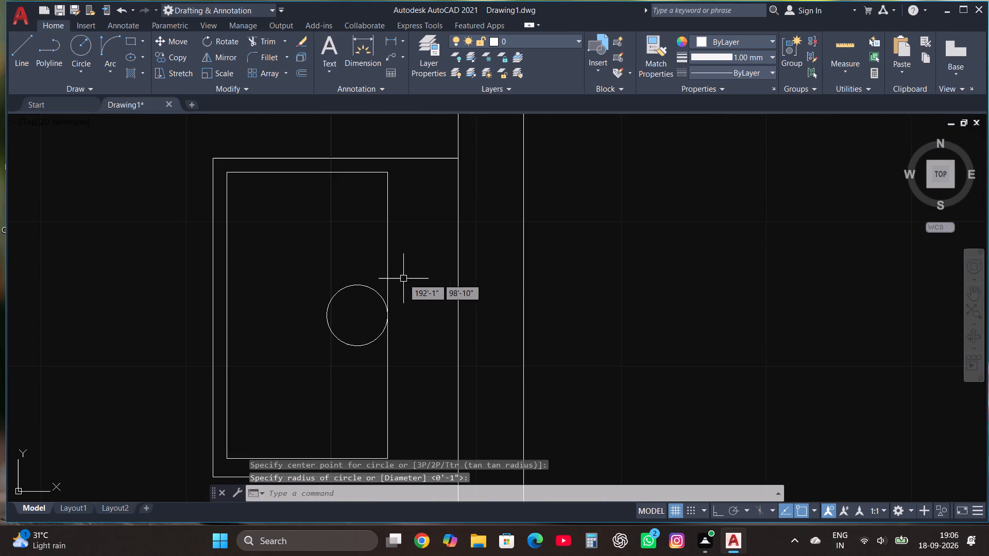
left_click(107, 71)
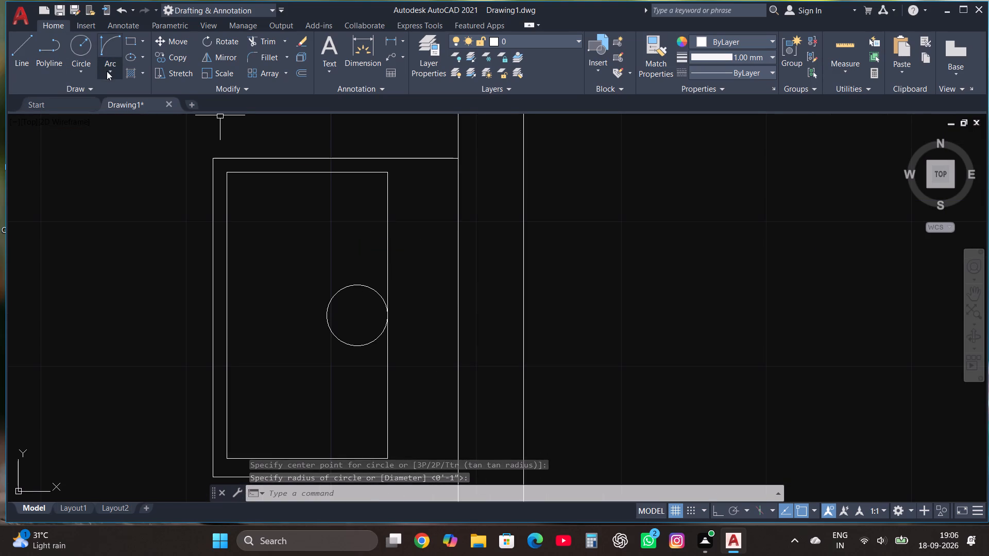
left_click(165, 229)
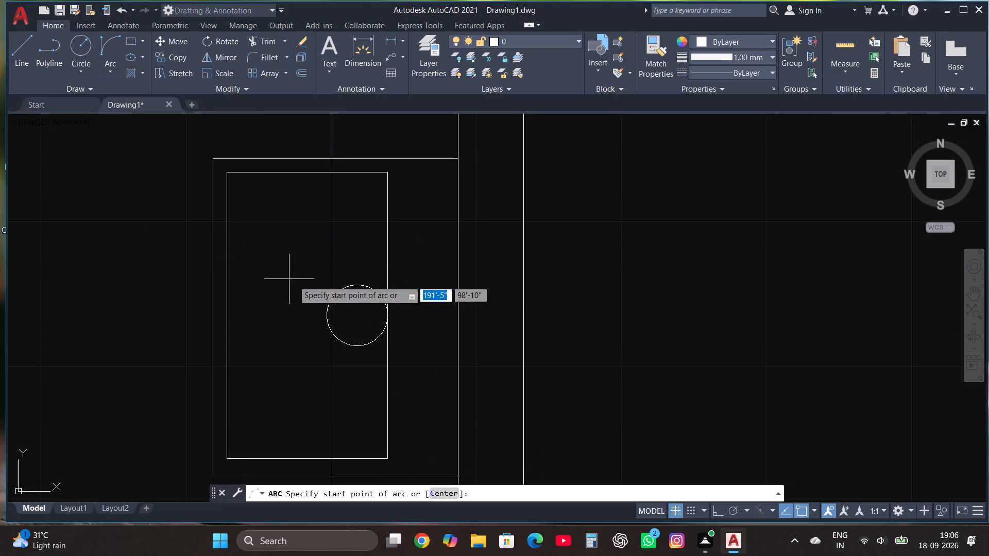
left_click(377, 294)
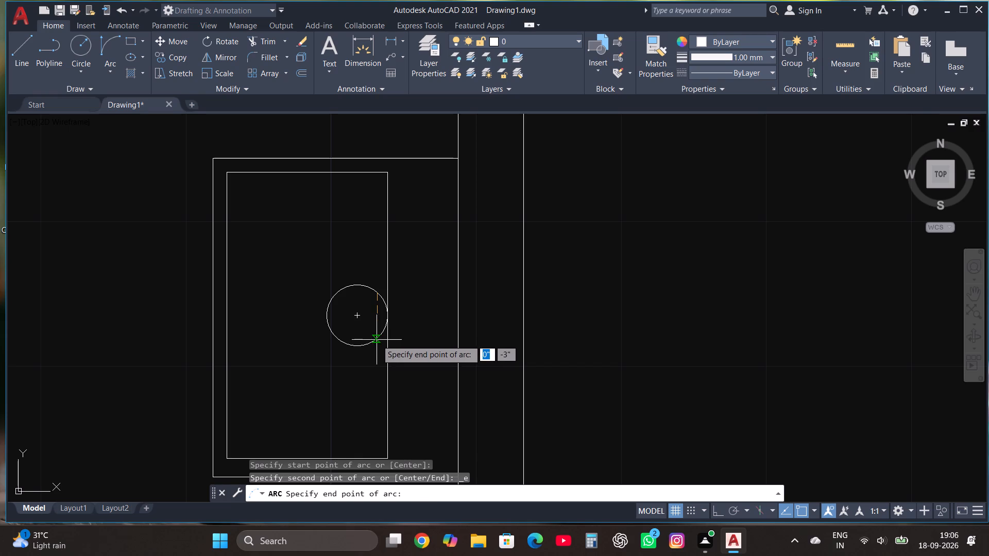
left_click(377, 340)
scroll(664, 310, "down", 2)
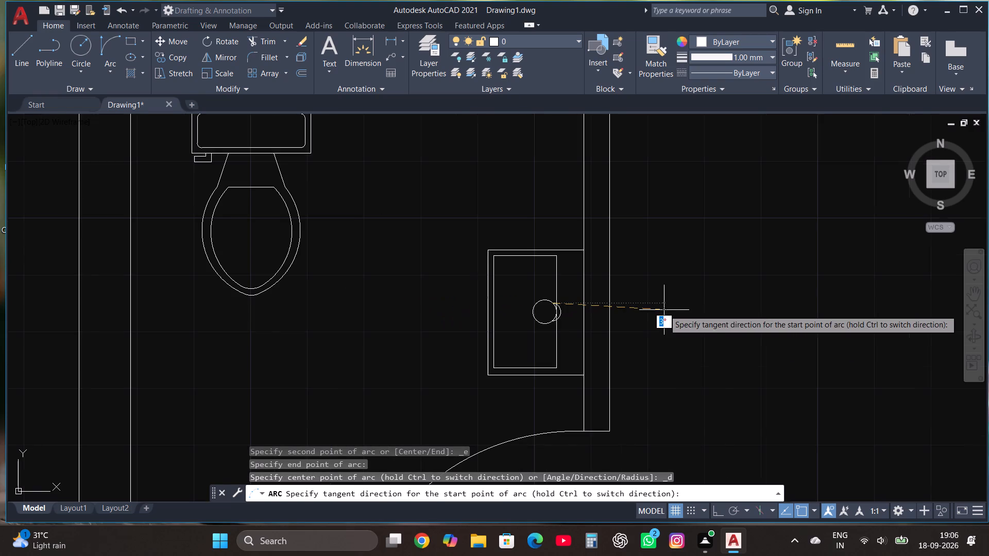
left_click(695, 310)
scroll(469, 284, "down", 1)
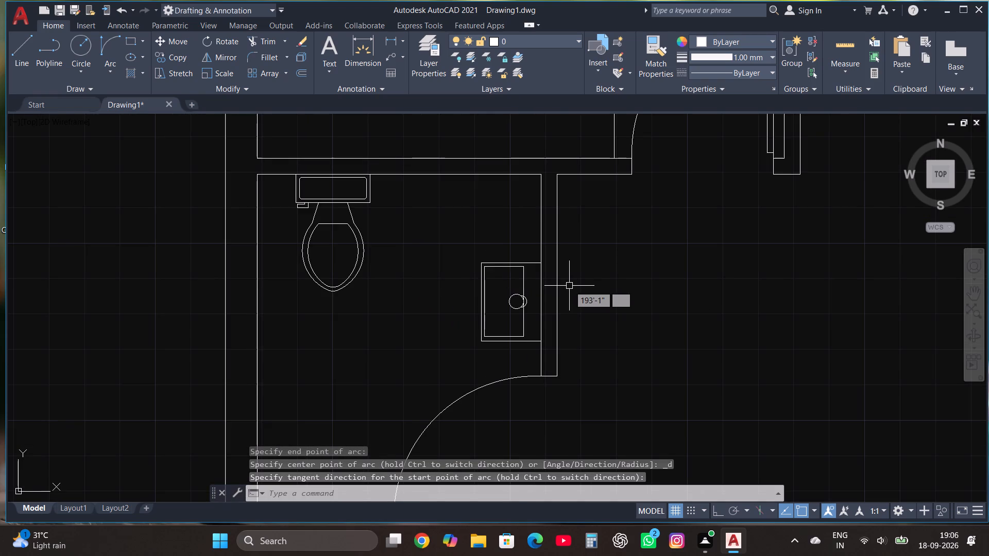
Draw a vertical window jamb line across the upper bedroom's top wall, trimming the part beyond the outer wall face.
scroll(497, 328, "down", 2)
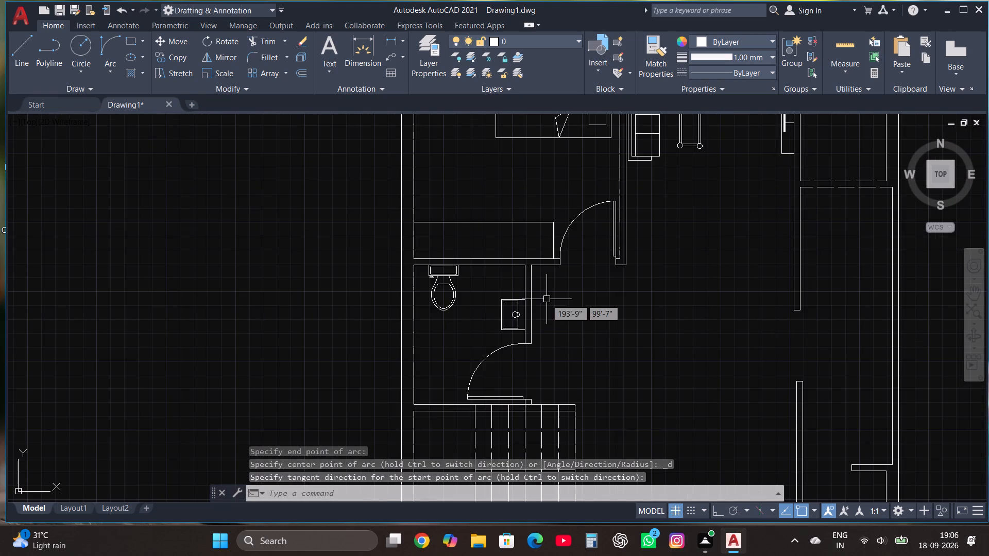
scroll(385, 308, "down", 3)
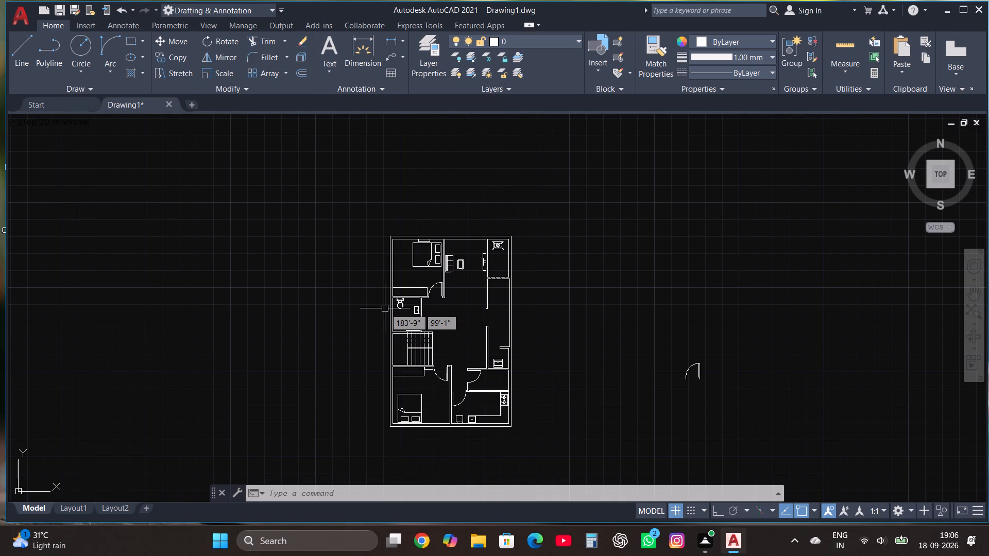
scroll(420, 227, "up", 2)
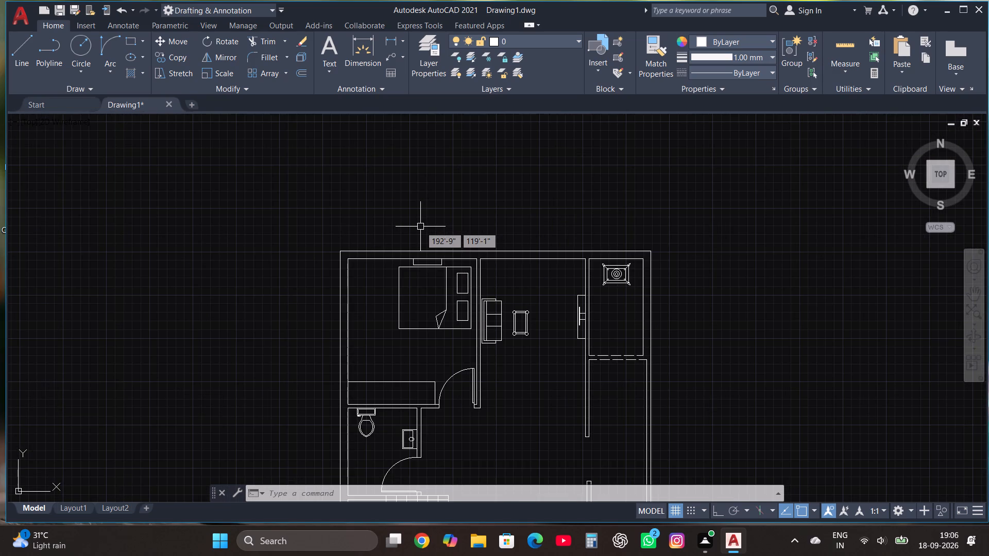
scroll(420, 227, "up", 2)
left_click(20, 45)
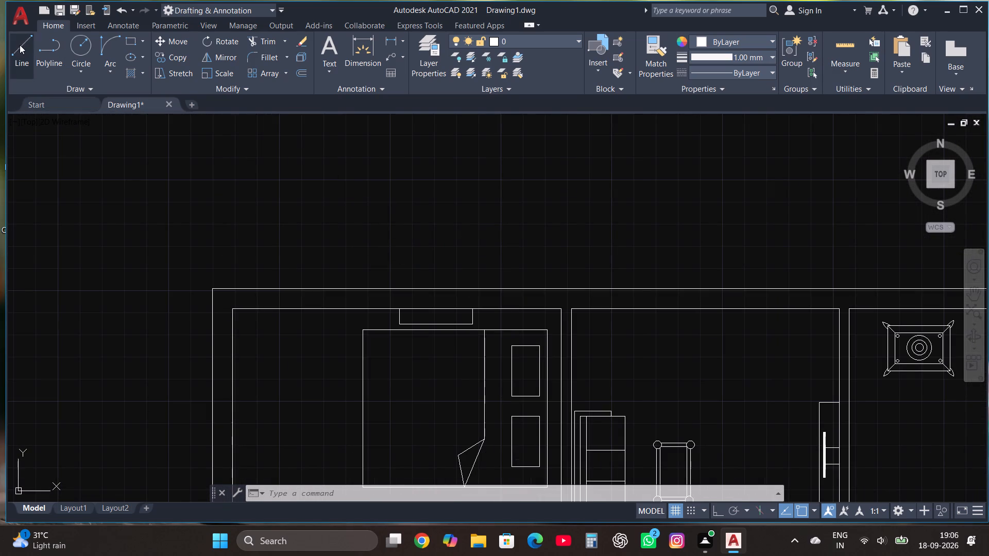
left_click(329, 307)
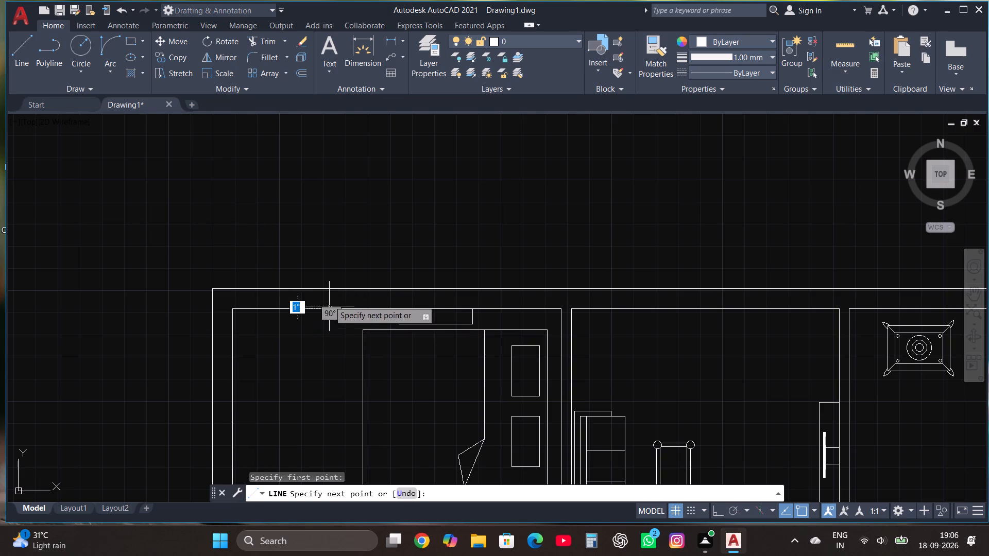
key("F8")
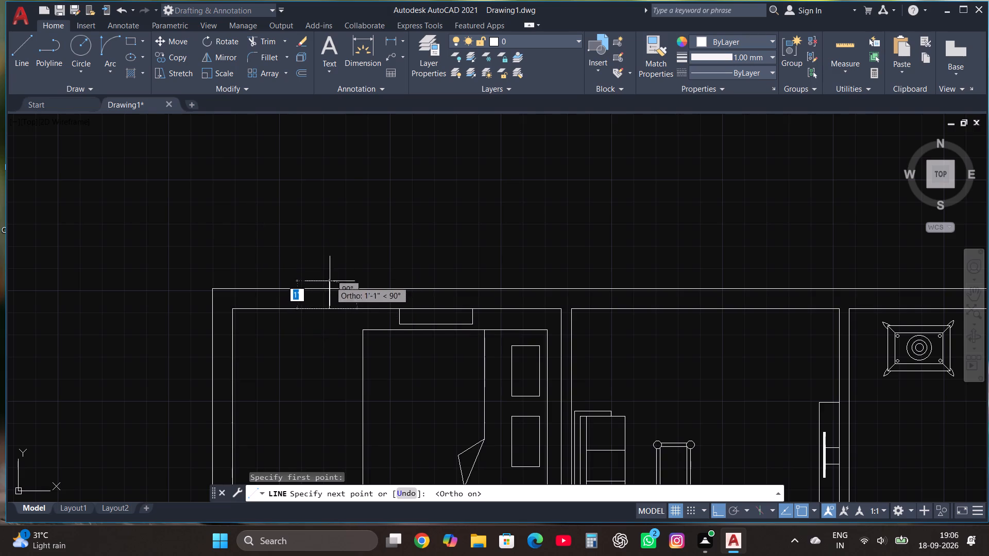
scroll(330, 288, "up", 2)
left_click(330, 288)
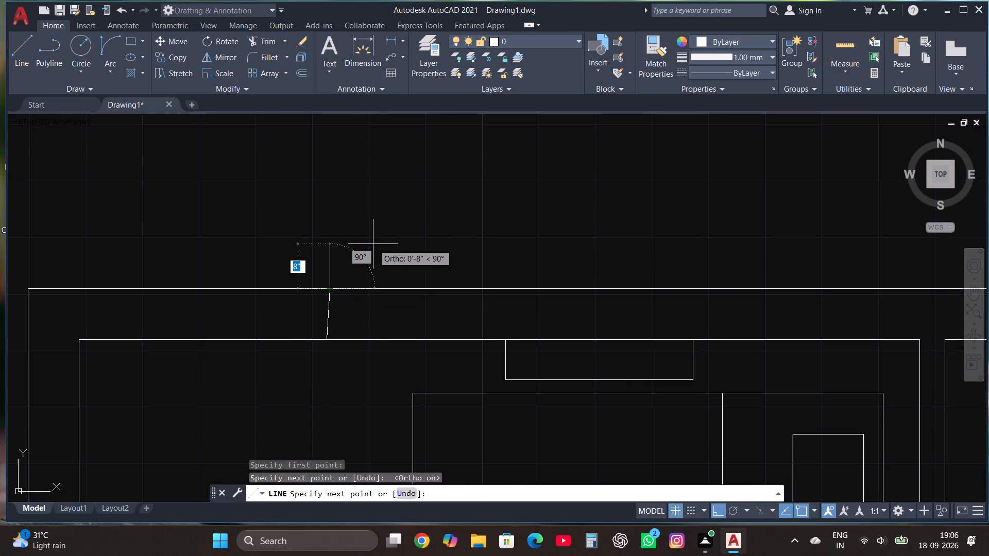
key("ctrl+z")
left_click(350, 241)
key("grave")
left_click(263, 37)
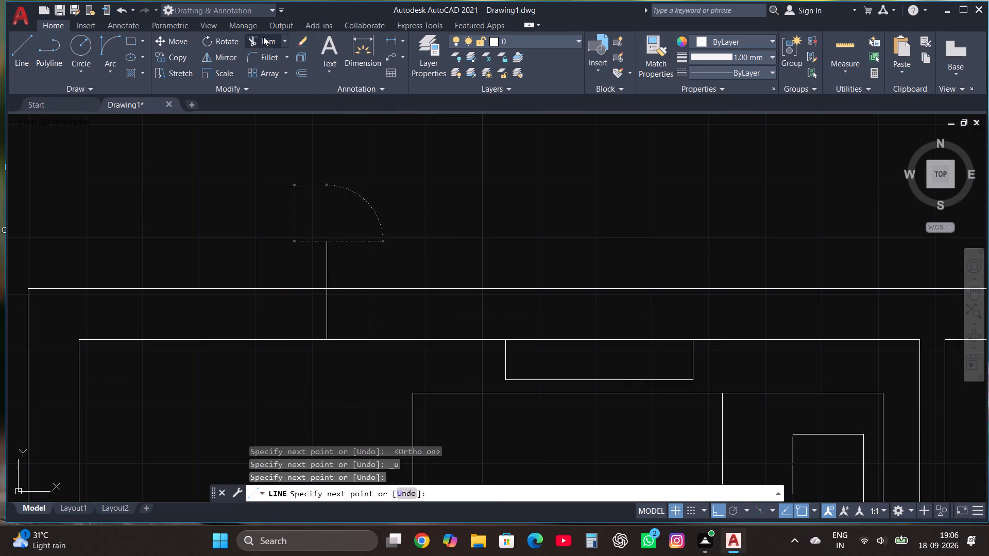
left_click(326, 265)
key("Escape")
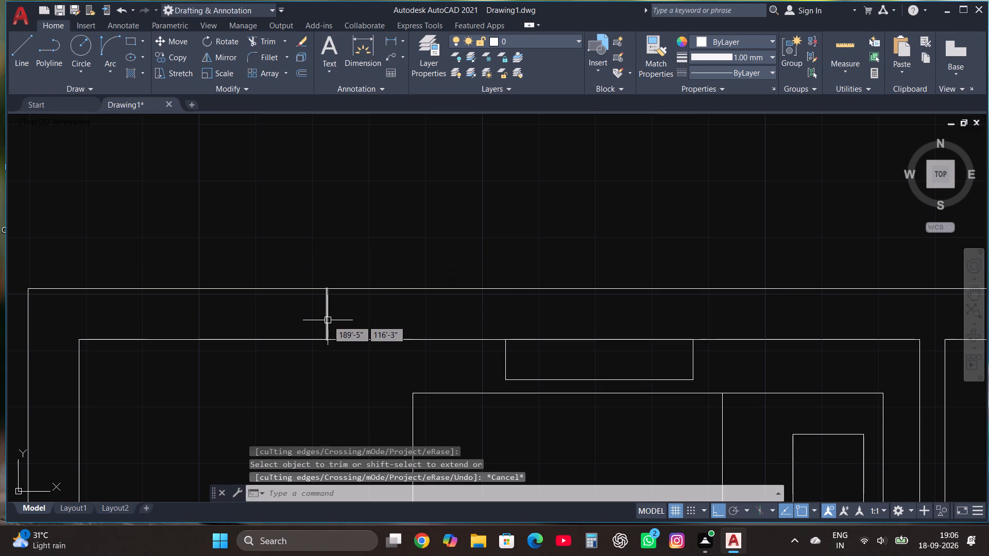
Copy the jamb line 4' to the right along the top wall.
left_click(328, 320)
left_click(181, 56)
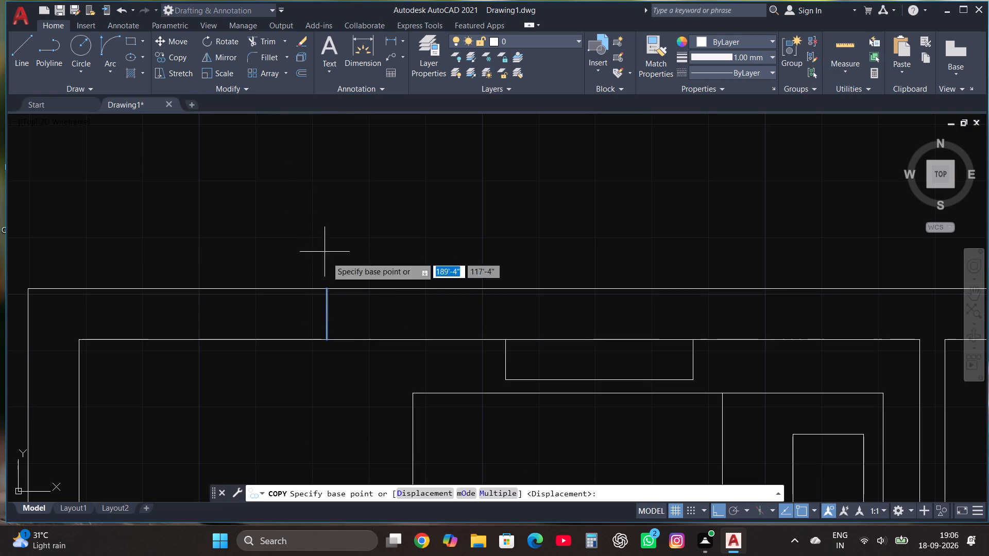
left_click(326, 316)
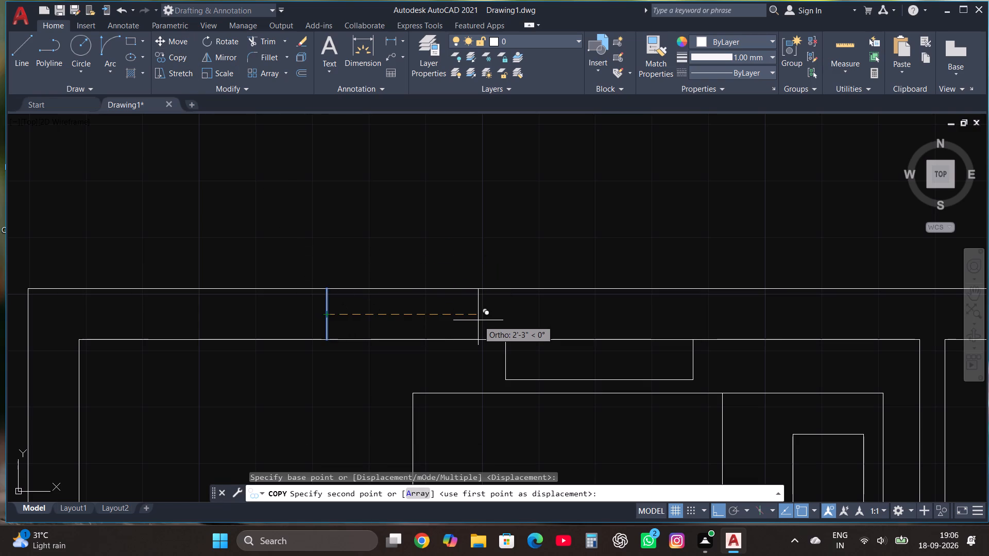
type("4'")
key("Return")
key("Escape")
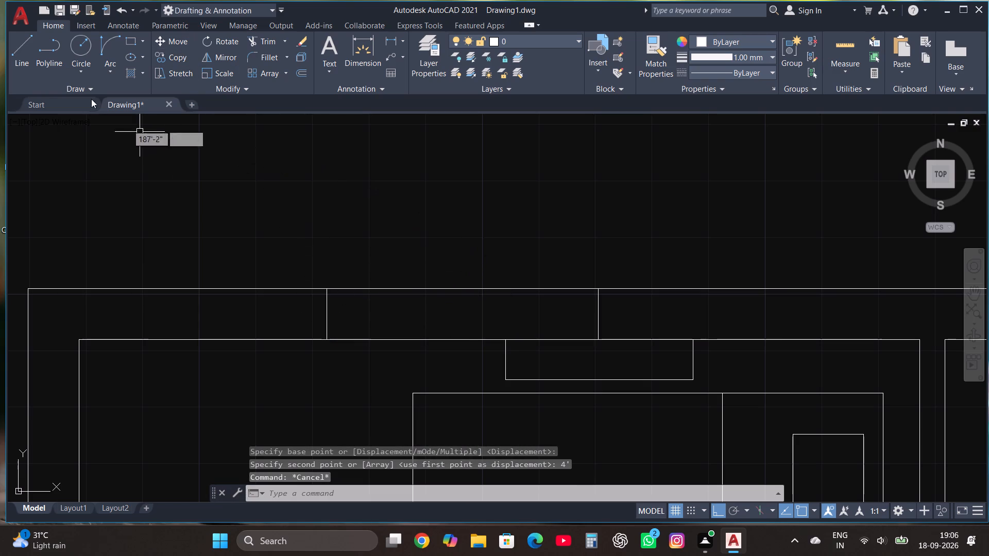
Draw two horizontal glazing lines within the wall thickness, from the left jamb to just past the right jamb.
double_click(22, 46)
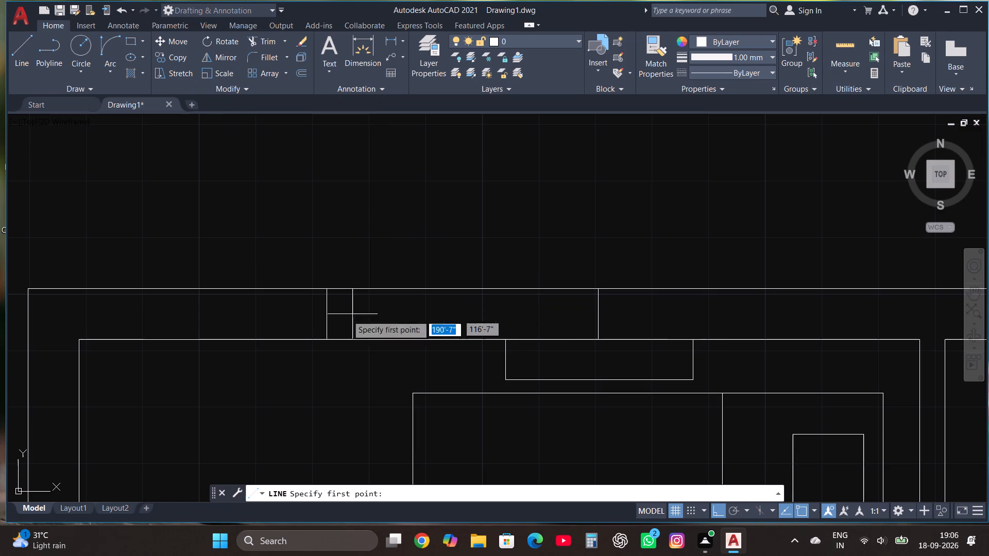
left_click(328, 309)
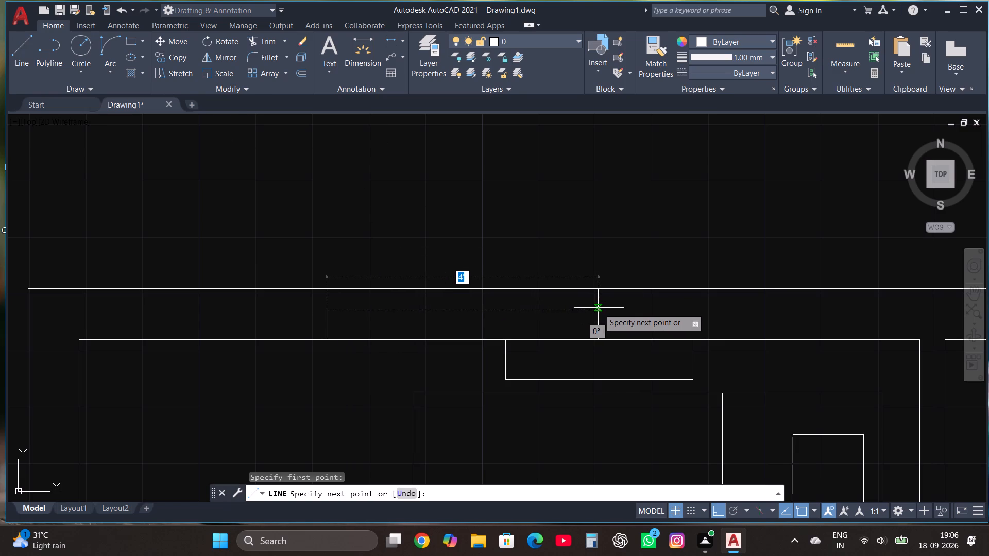
left_click(604, 309)
left_click(15, 51)
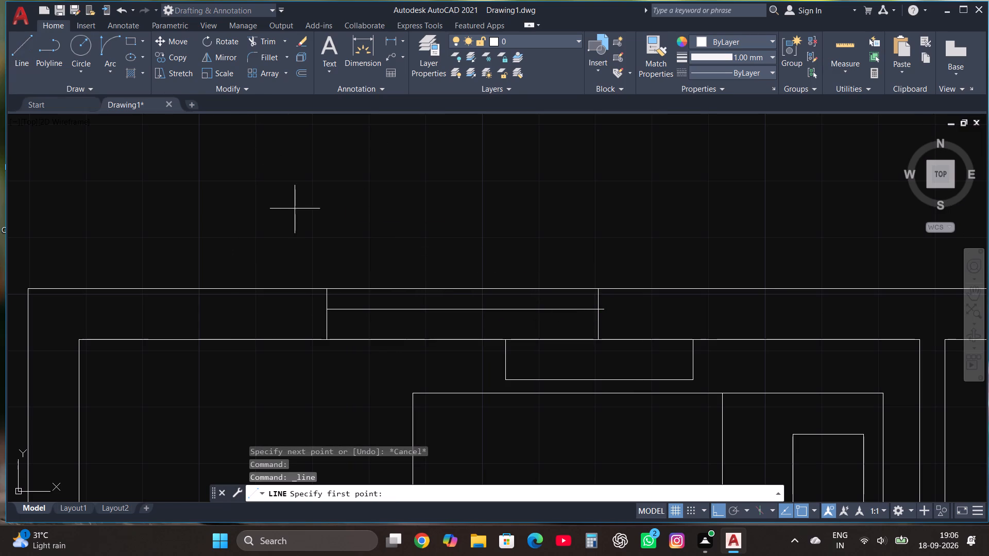
left_click(327, 322)
left_click(614, 319)
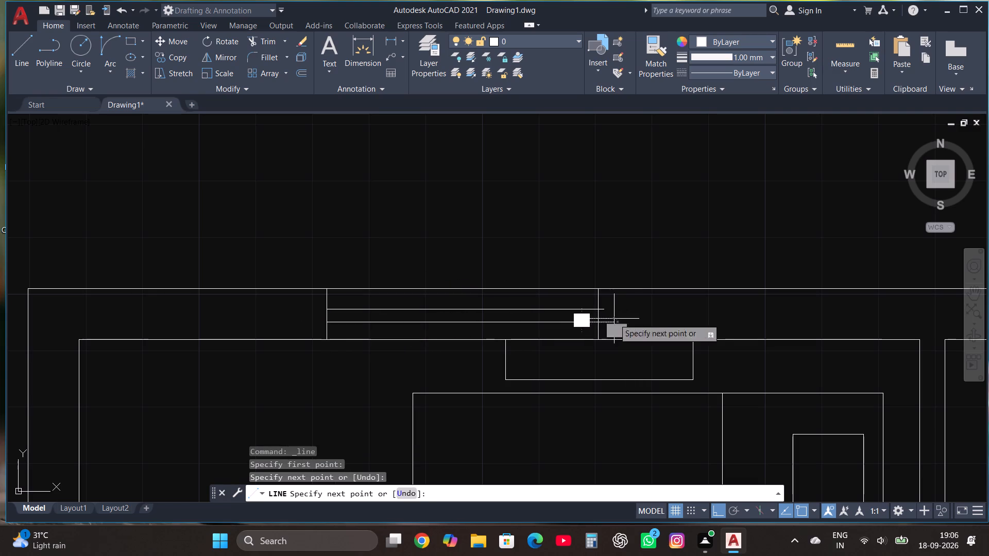
key("Escape")
Trim both glazing lines where they extend past the right jamb.
left_click(268, 42)
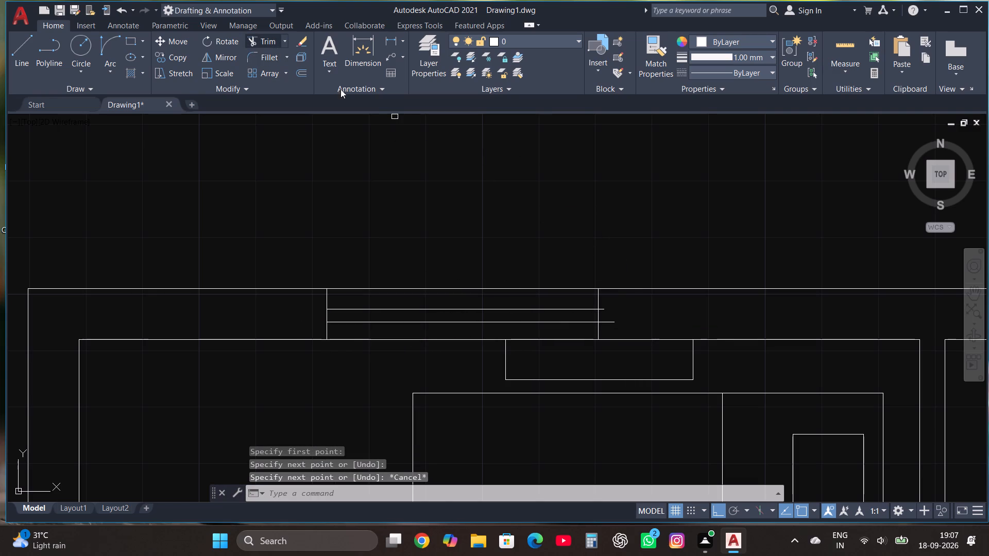
scroll(614, 302, "up", 2)
left_click(587, 319)
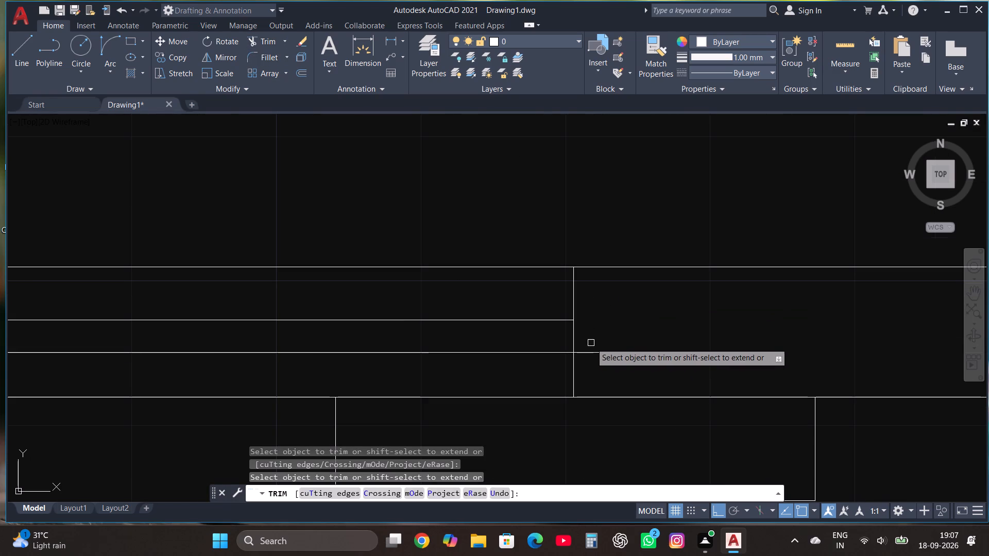
left_click(592, 350)
left_click(592, 362)
key("Escape")
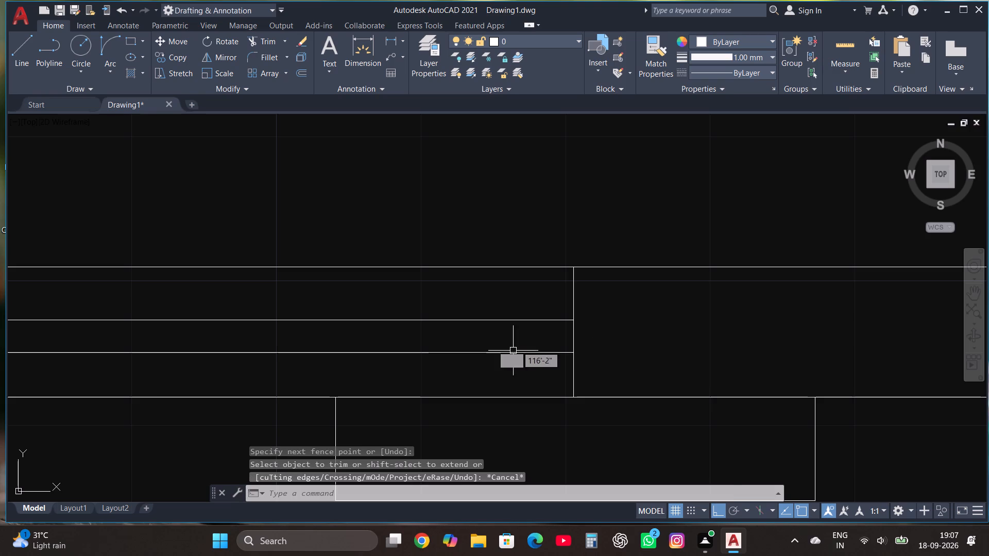
Copy the window with the Multiple option from its lower-left corner, placing a copy 12'-0" to the right in the living room's top wall.
scroll(470, 340, "down", 2)
left_click(200, 361)
key("Escape")
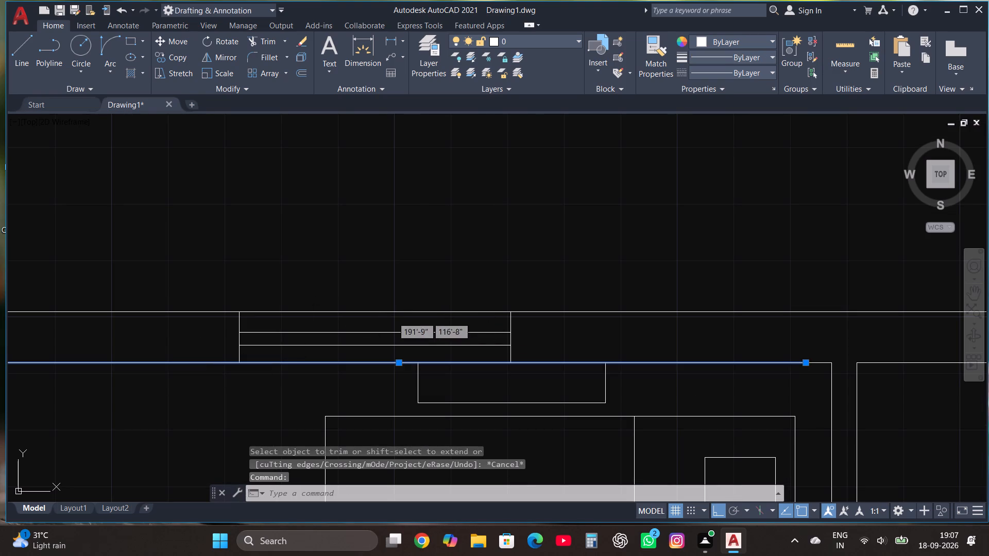
left_click(222, 390)
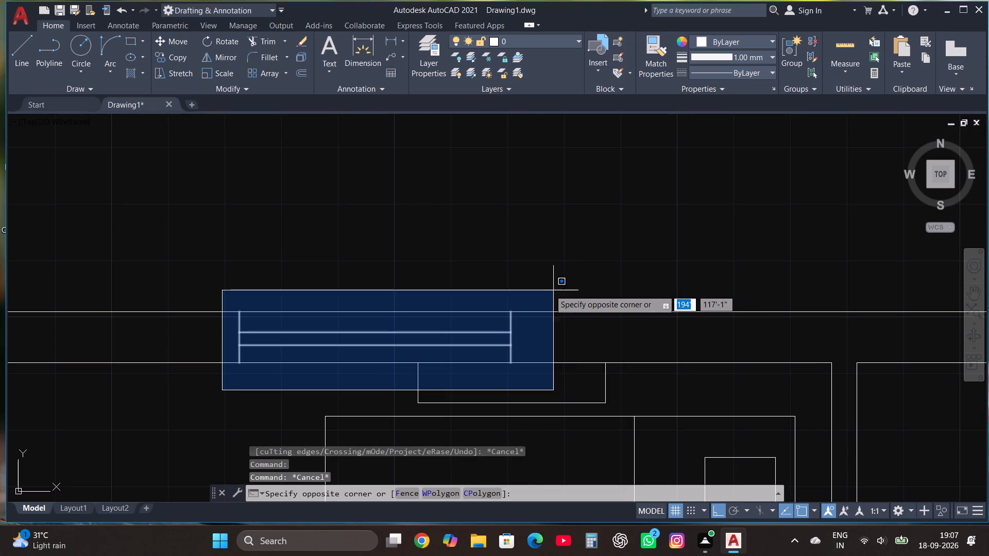
left_click(550, 289)
left_click(174, 57)
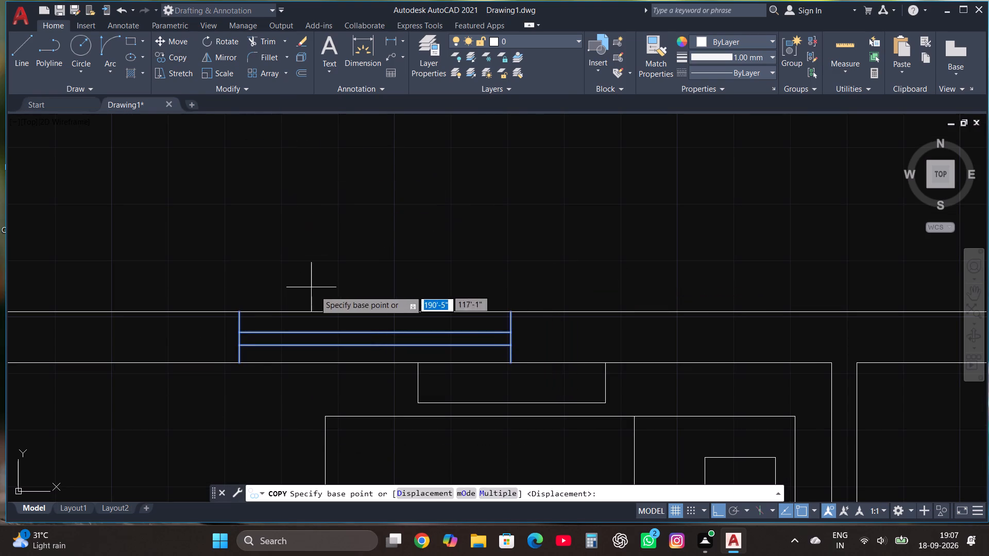
left_click(485, 495)
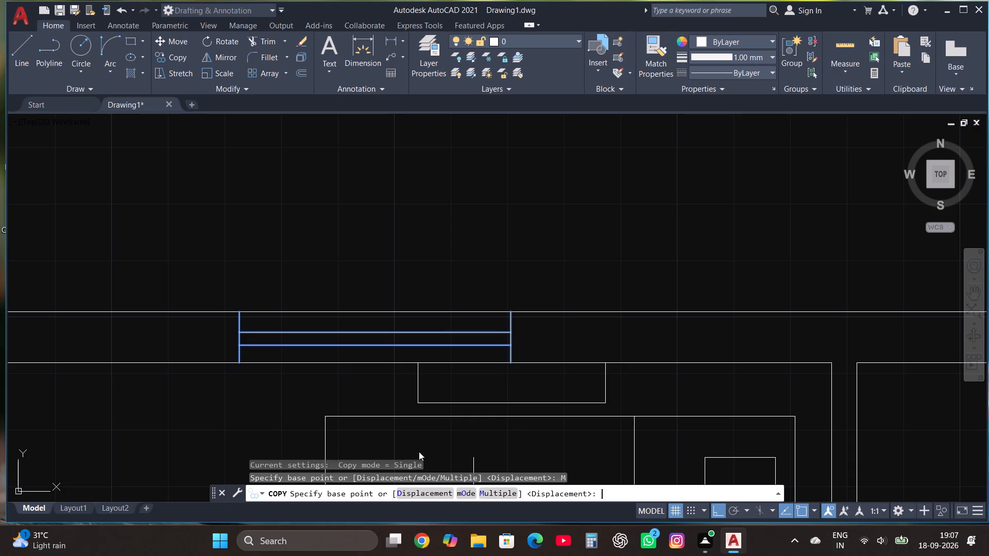
left_click(238, 361)
scroll(228, 356, "down", 3)
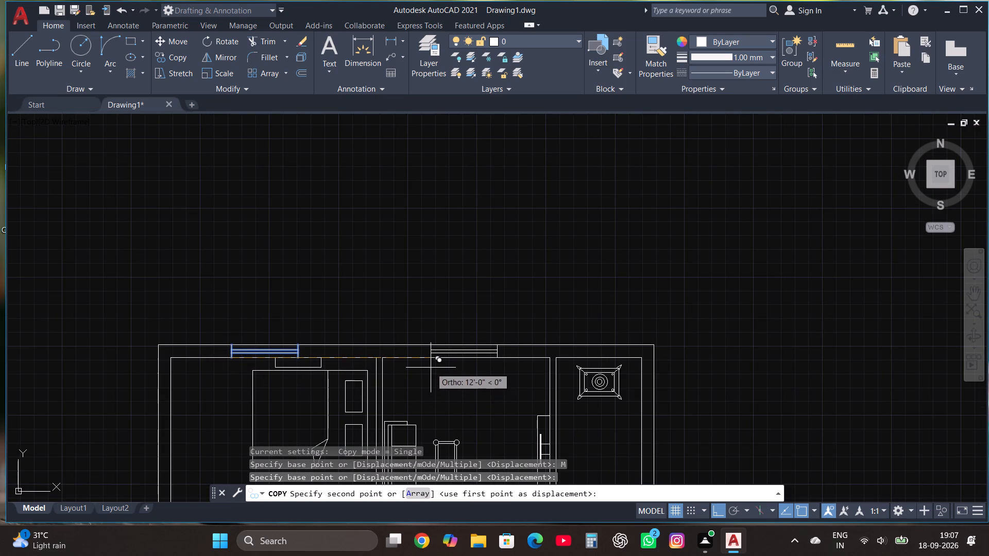
left_click(431, 368)
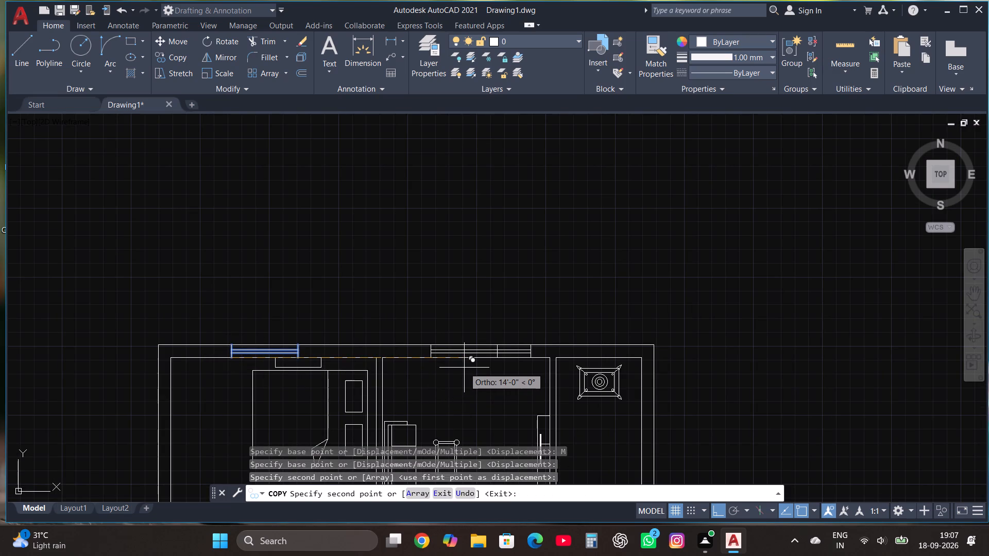
With Ortho off, place further window copies in the bottom outer wall, one below the lower bedroom's bed and one beside the kitchen sink.
scroll(516, 230, "down", 2)
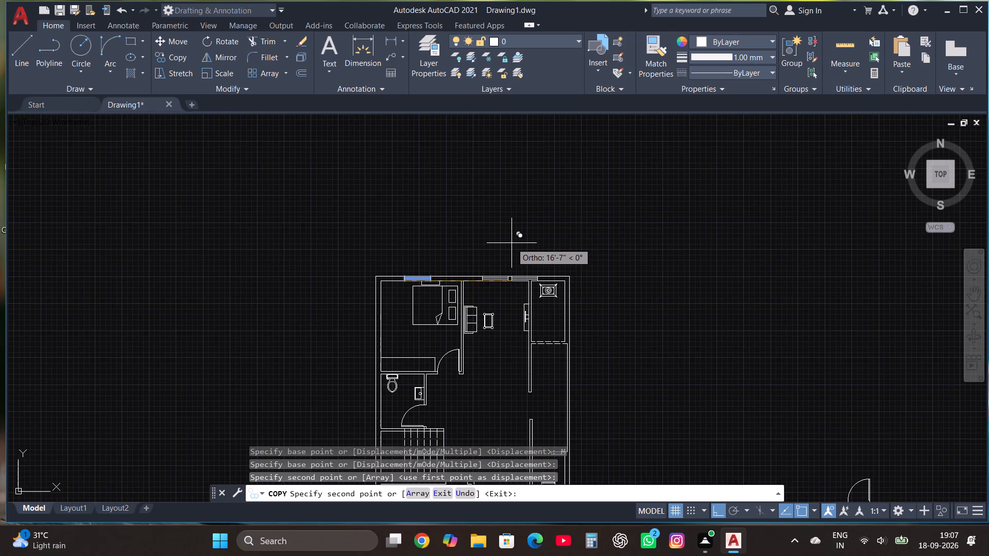
key("F8")
scroll(510, 232, "down", 2)
scroll(470, 396, "up", 2)
scroll(464, 326, "up", 1)
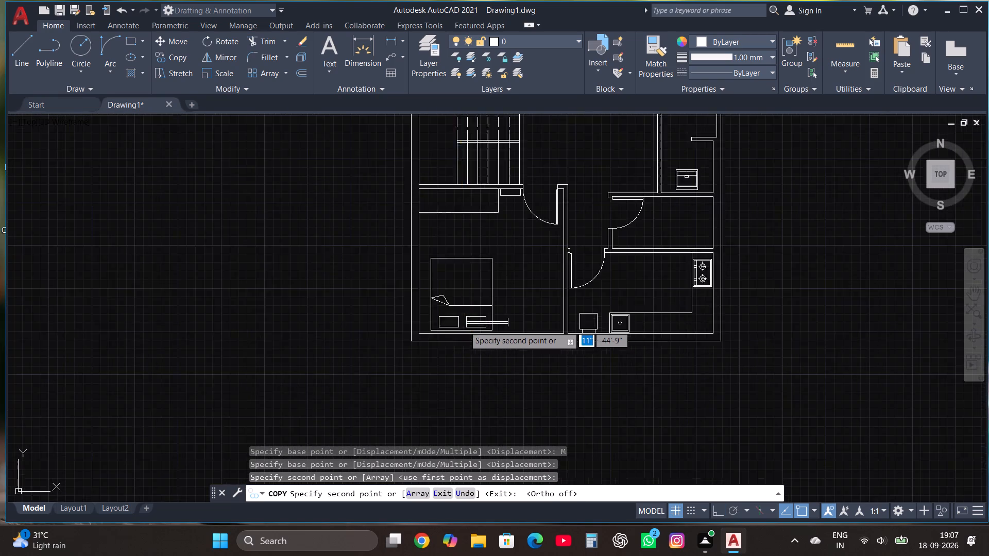
scroll(464, 326, "up", 1)
left_click(461, 351)
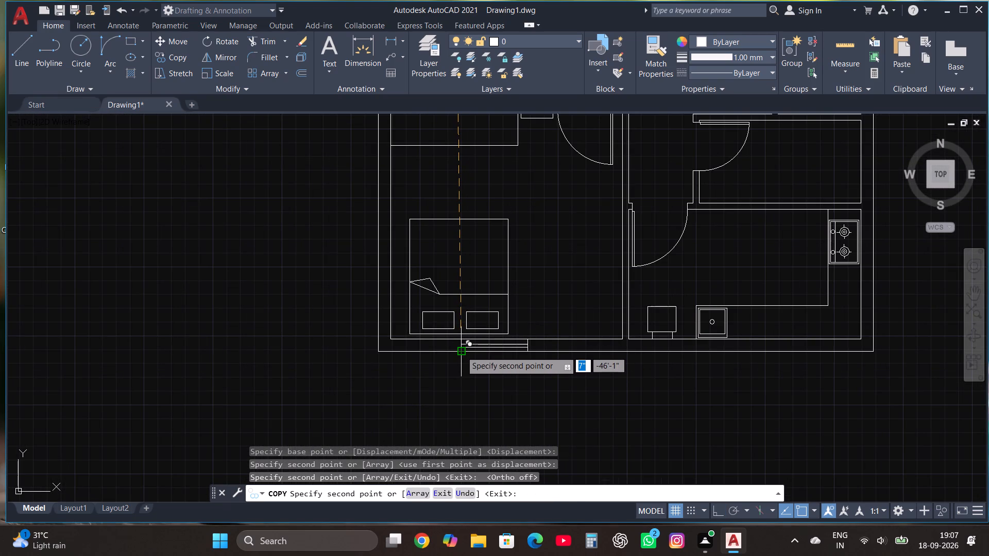
left_click(720, 352)
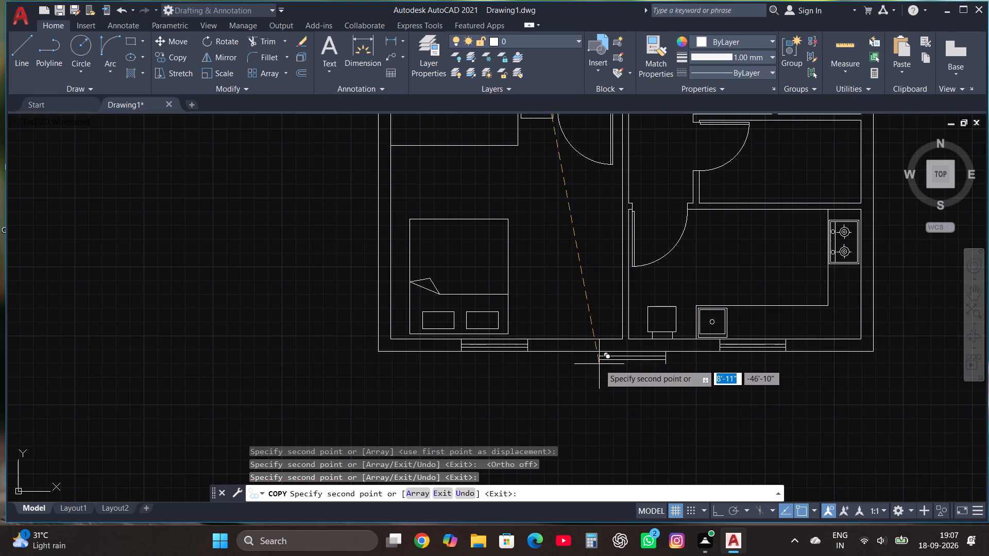
Place one more window copy in the empty space outside the plan, west of the lower bedroom, and finish copying.
left_click(227, 337)
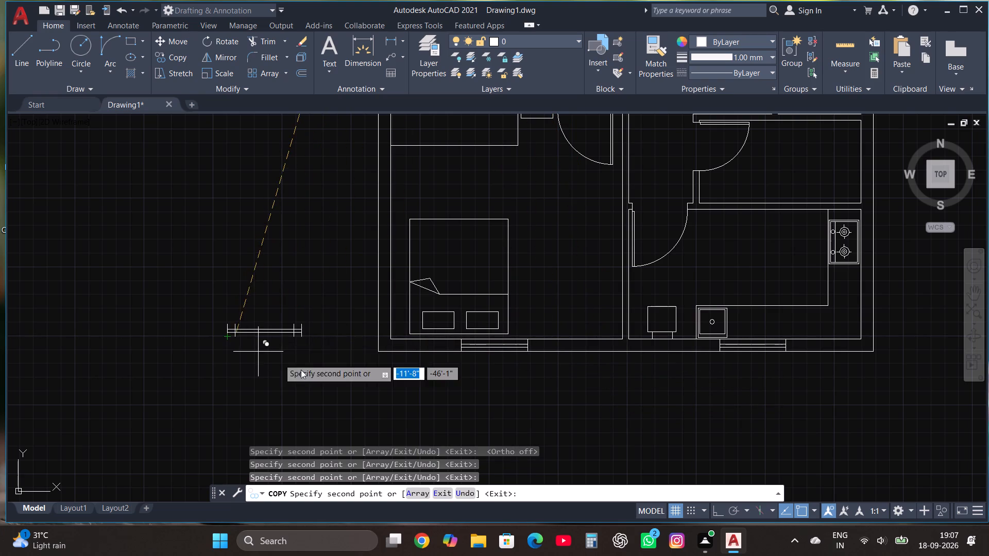
key("Escape")
Rotate the loose window outside the plan to a vertical orientation about a point on it, with Ortho on.
left_click_drag(316, 357, 313, 345)
left_click(211, 291)
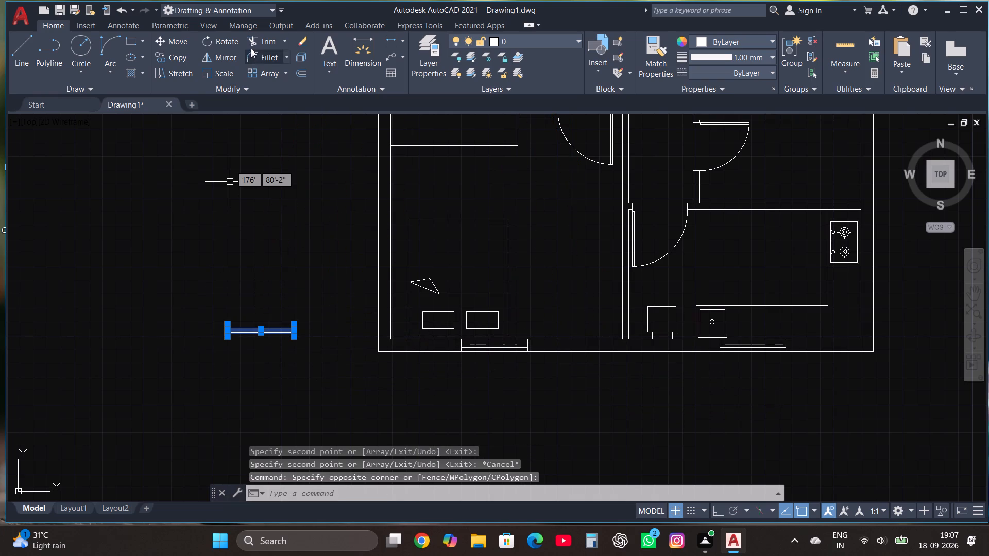
left_click(223, 42)
left_click(279, 331)
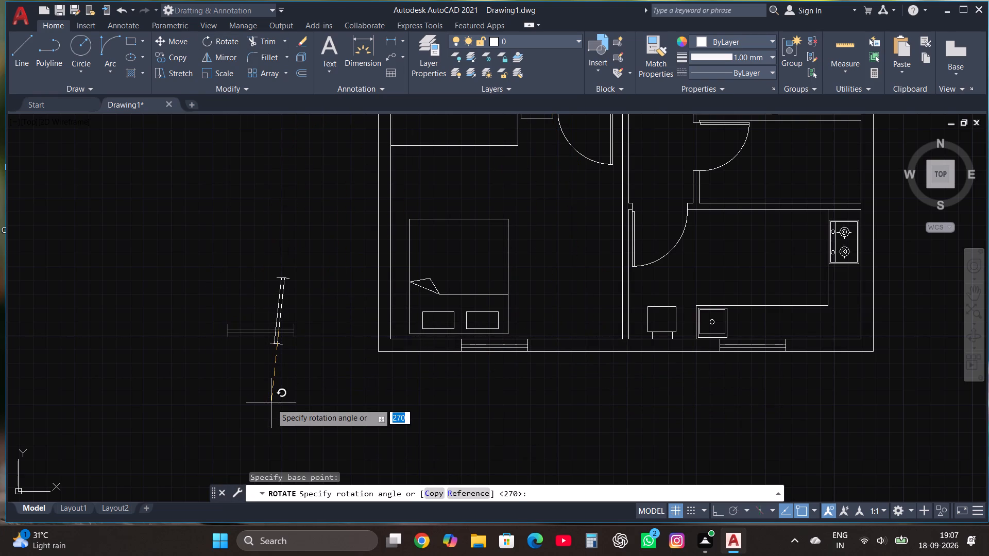
key("F8")
left_click(282, 427)
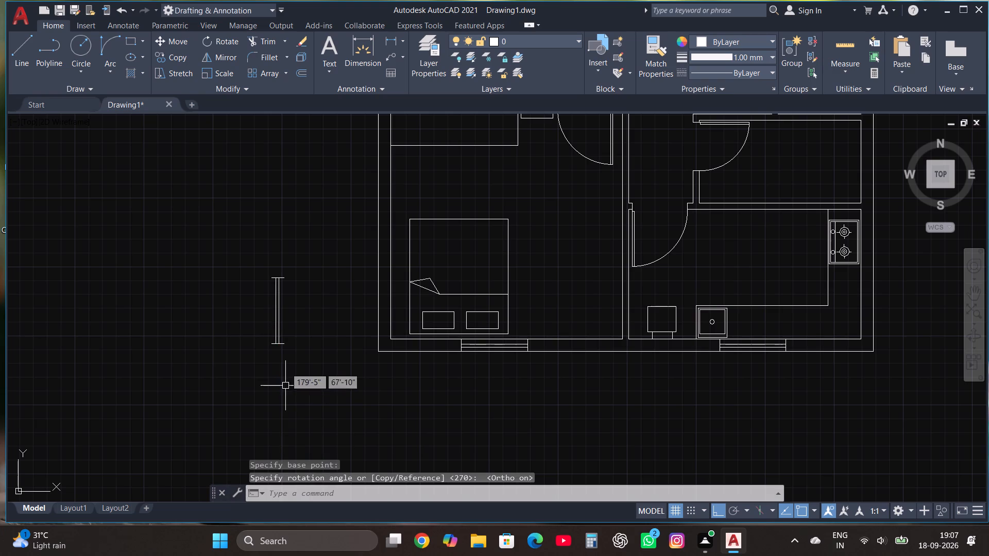
With Ortho off, copy the vertical window using Multiple from its lower-left corner into the west outer wall beside the lower bedroom's bed.
left_click_drag(297, 367, 284, 344)
left_click(260, 268)
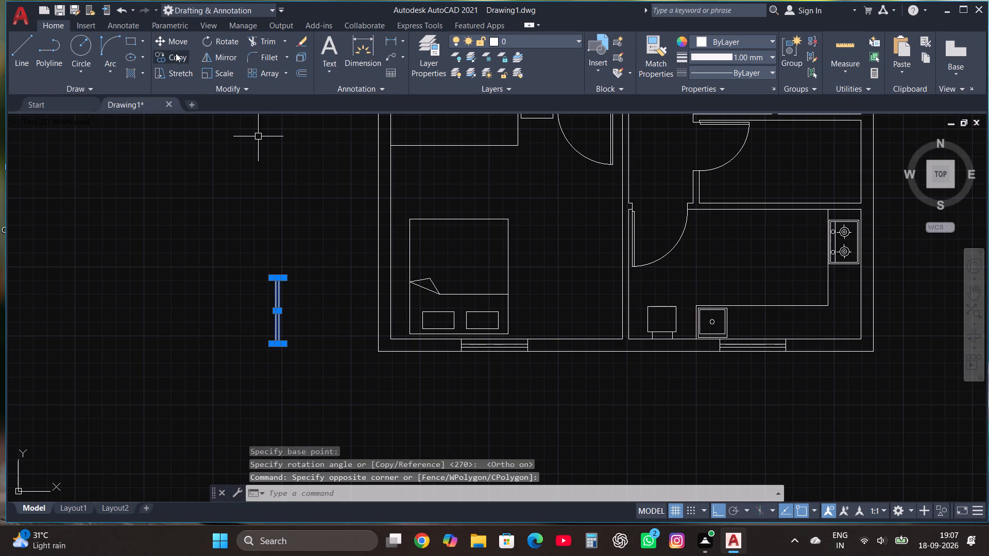
left_click(178, 57)
left_click(504, 496)
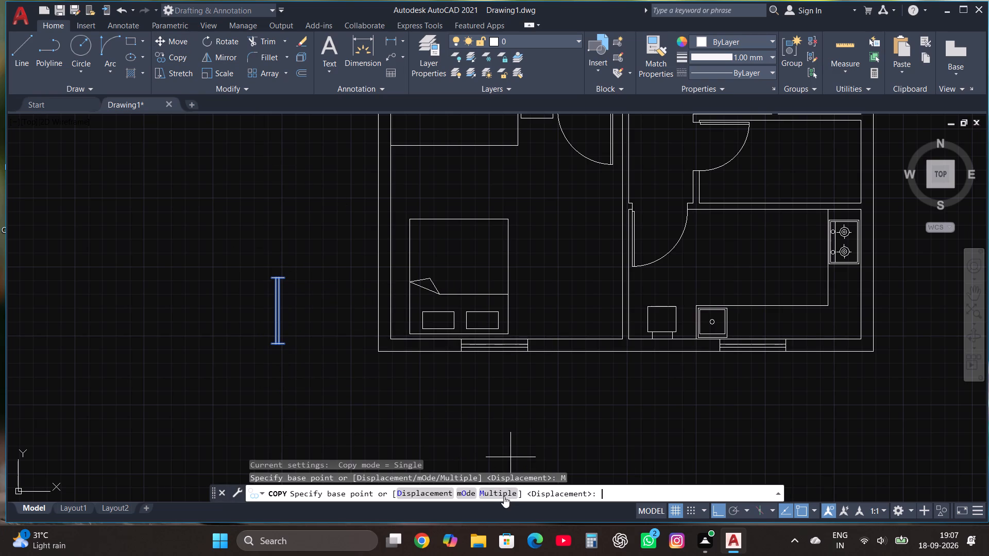
key("F8")
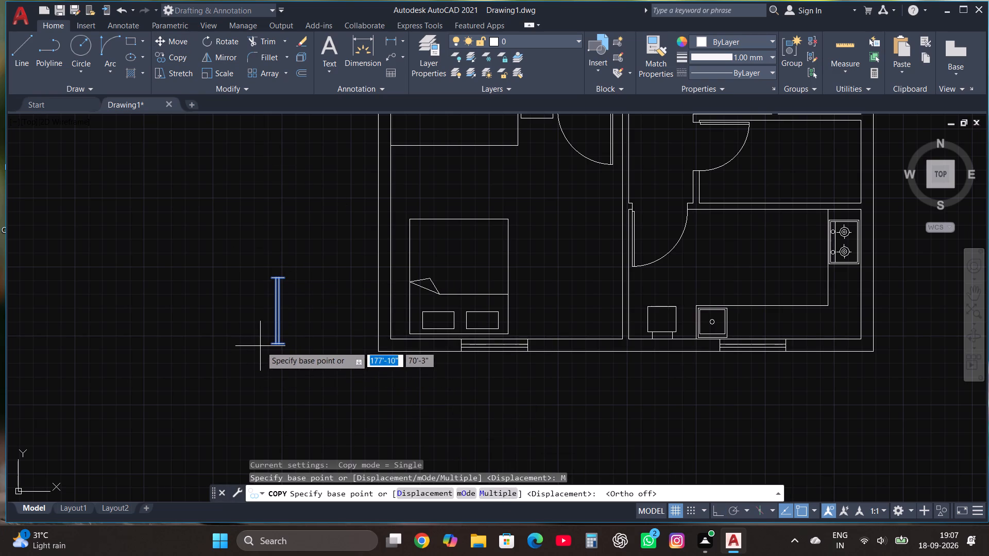
left_click(270, 342)
scroll(359, 405, "down", 2)
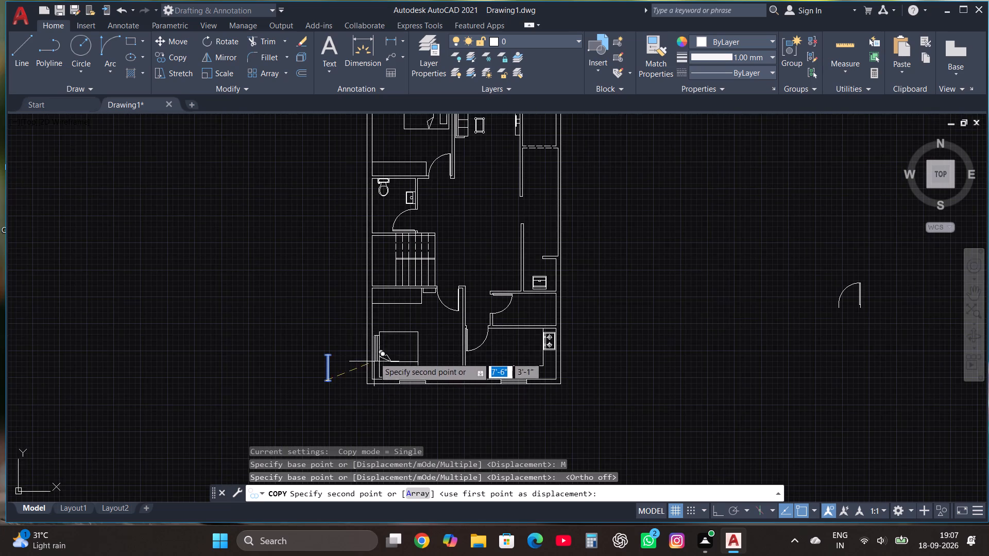
scroll(363, 357, "up", 3)
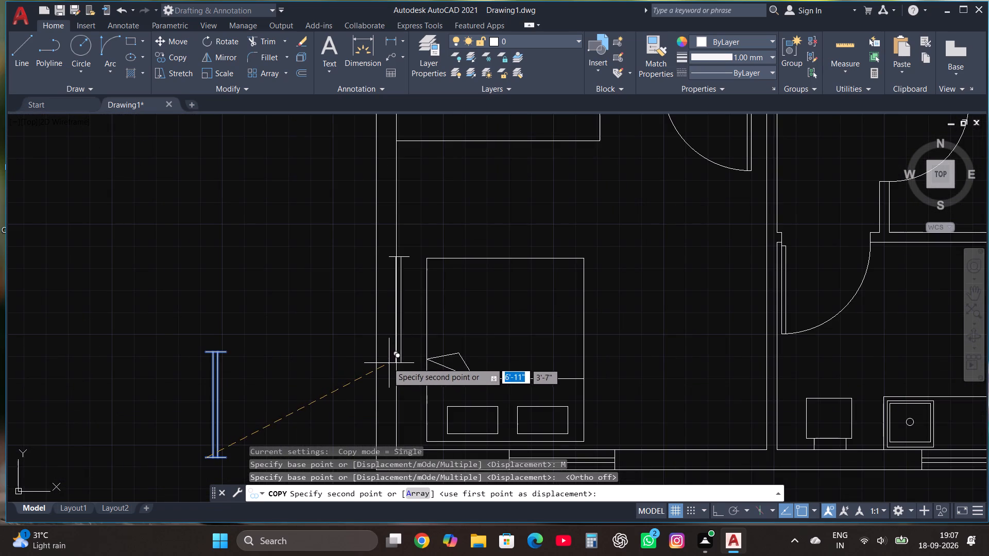
left_click(374, 364)
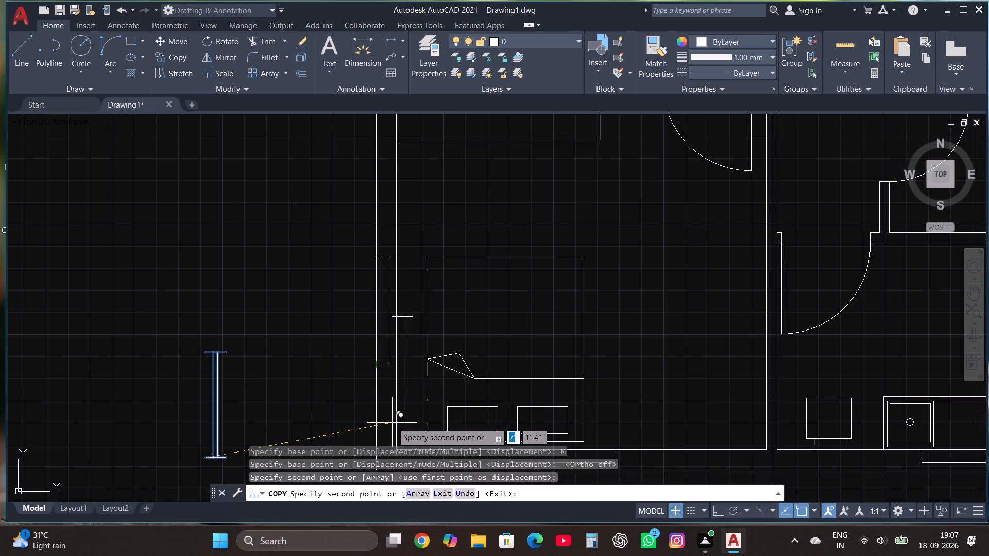
Place further vertical window copies in the west outer wall at the staircase, the toilet and the upper bedroom.
scroll(418, 412, "down", 1)
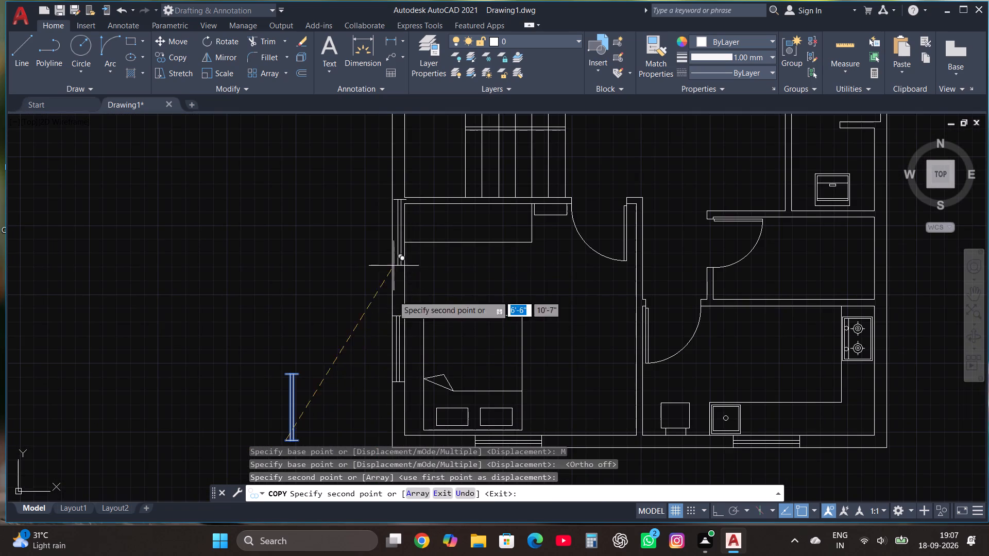
scroll(400, 327, "down", 1)
scroll(398, 210, "up", 3)
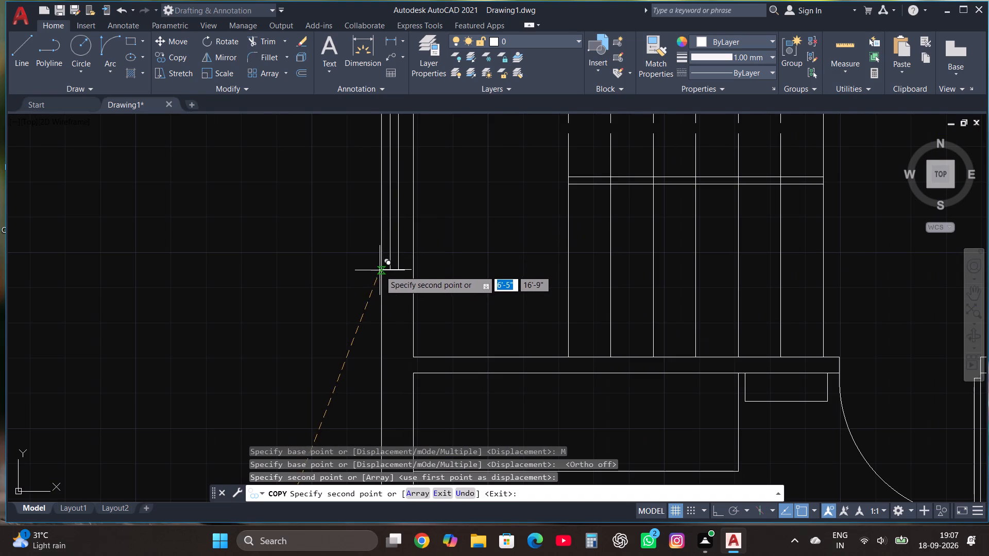
left_click(382, 272)
scroll(440, 409, "down", 2)
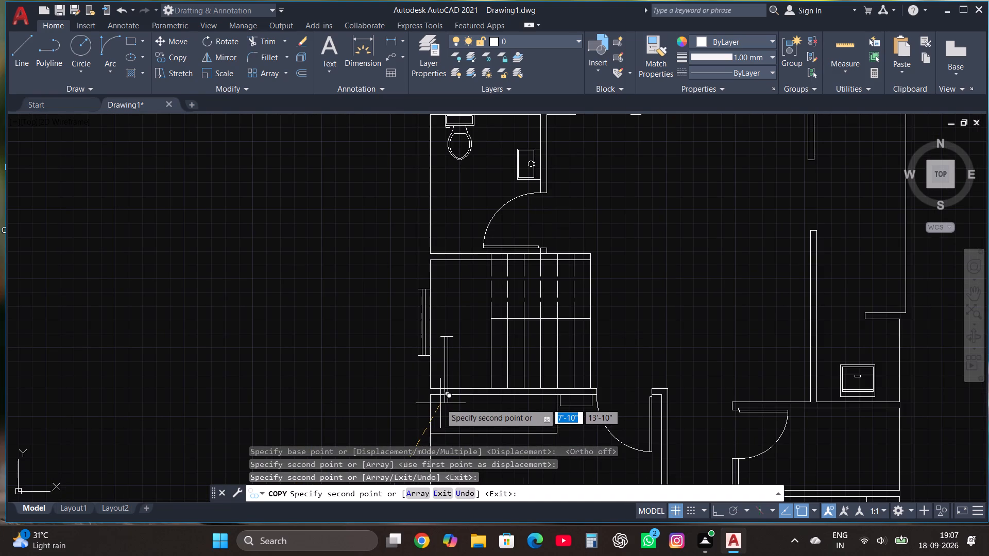
scroll(428, 206, "up", 1)
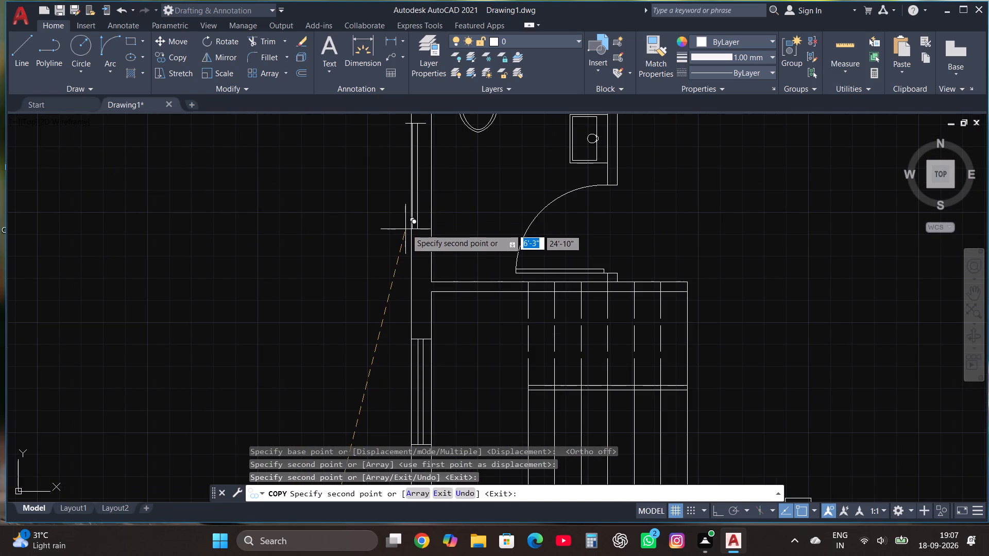
left_click(410, 224)
scroll(415, 352, "down", 3)
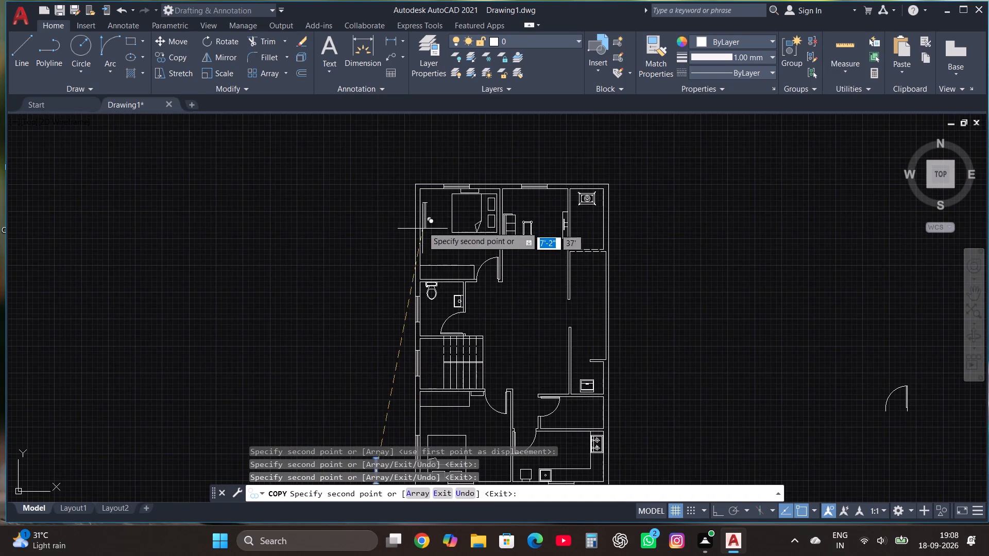
scroll(418, 212, "up", 3)
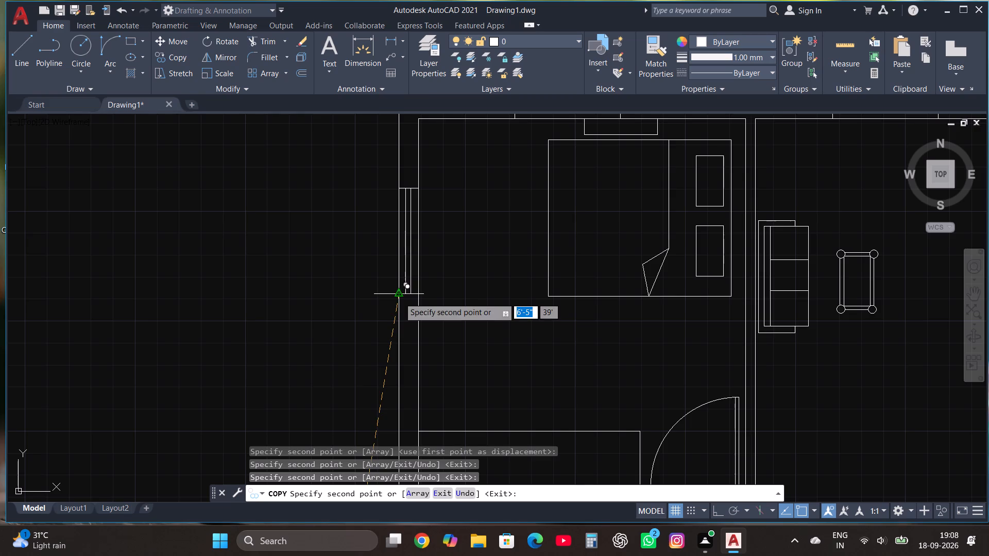
left_click(399, 298)
Place vertical window copies in the east outer wall at the northeast room, the small room above the kitchen area and the kitchen.
scroll(332, 316, "down", 3)
scroll(433, 304, "down", 1)
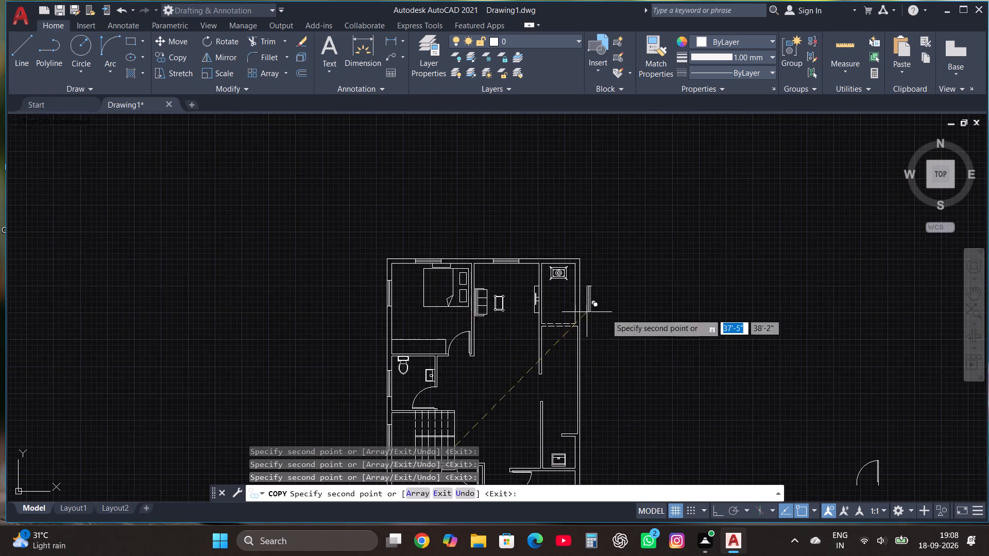
scroll(594, 303, "up", 2)
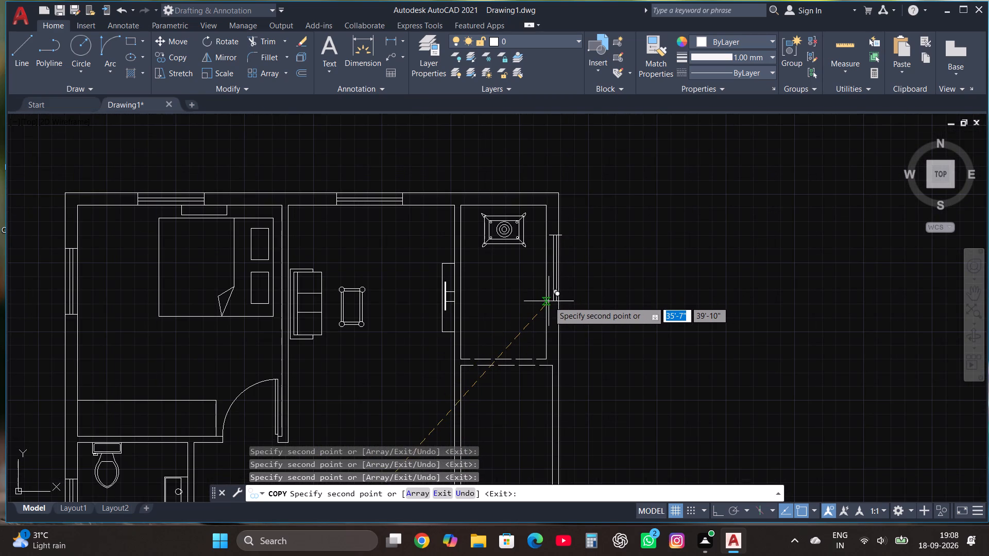
left_click(547, 300)
scroll(547, 242, "down", 2)
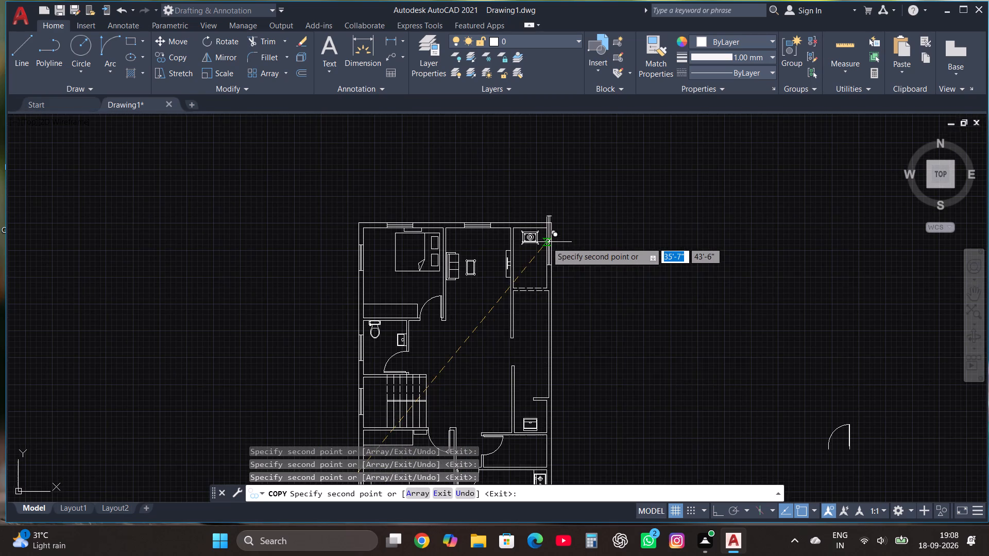
scroll(549, 416, "up", 3)
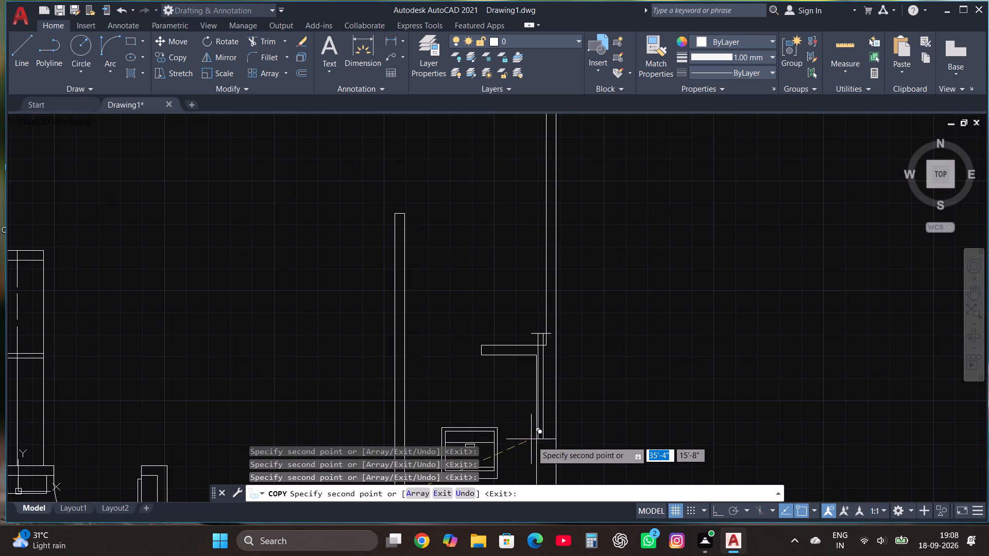
left_click(536, 469)
scroll(560, 266, "down", 3)
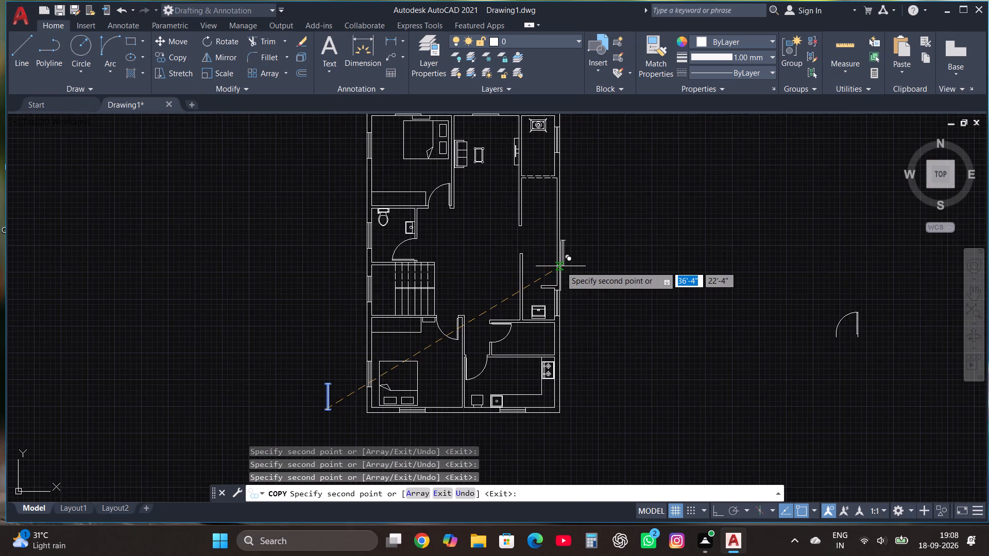
scroll(560, 266, "down", 1)
scroll(565, 349, "up", 5)
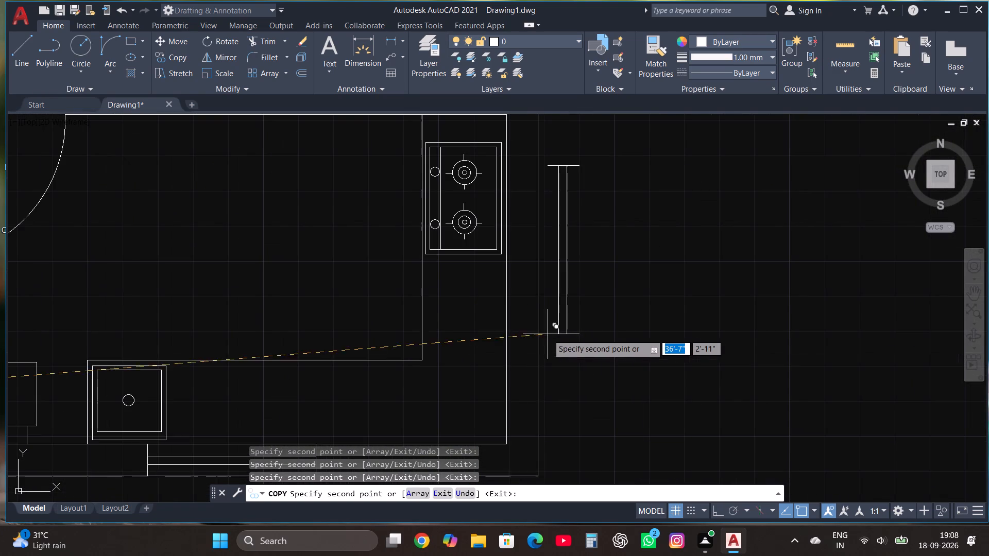
left_click(505, 360)
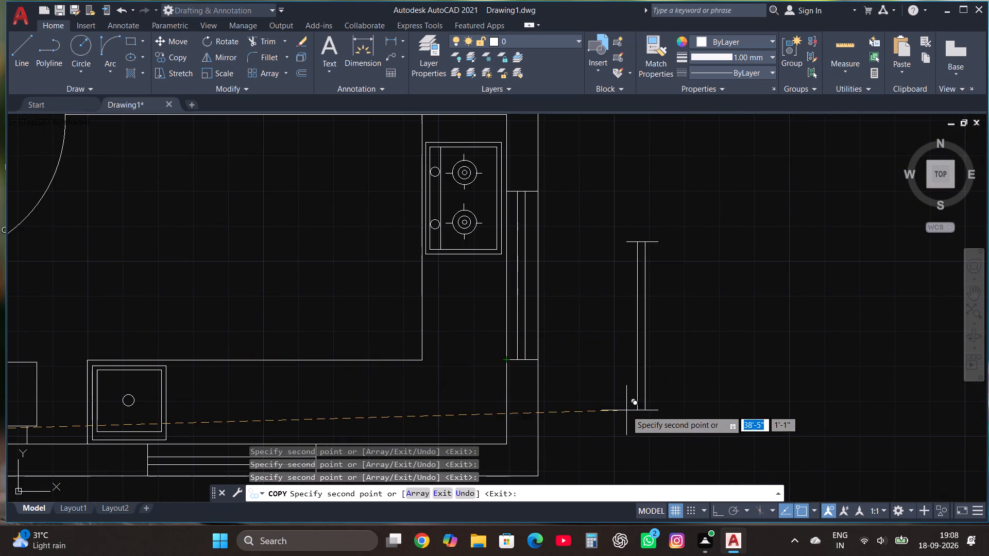
key("Escape")
Shorten the kitchen's east-wall window by moving its upper jamb line down about 1'-3" and trimming both glazing lines above it.
left_click(532, 194)
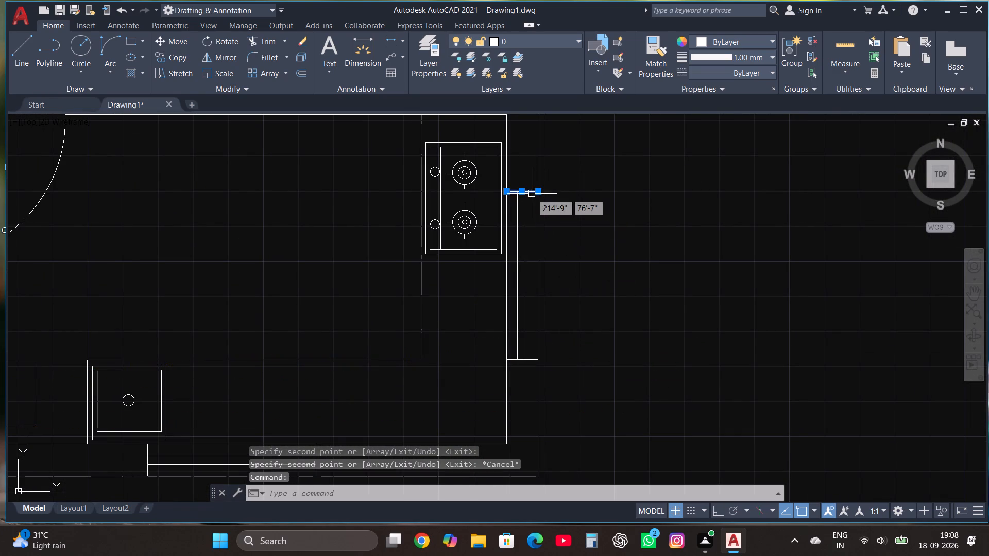
left_click(522, 192)
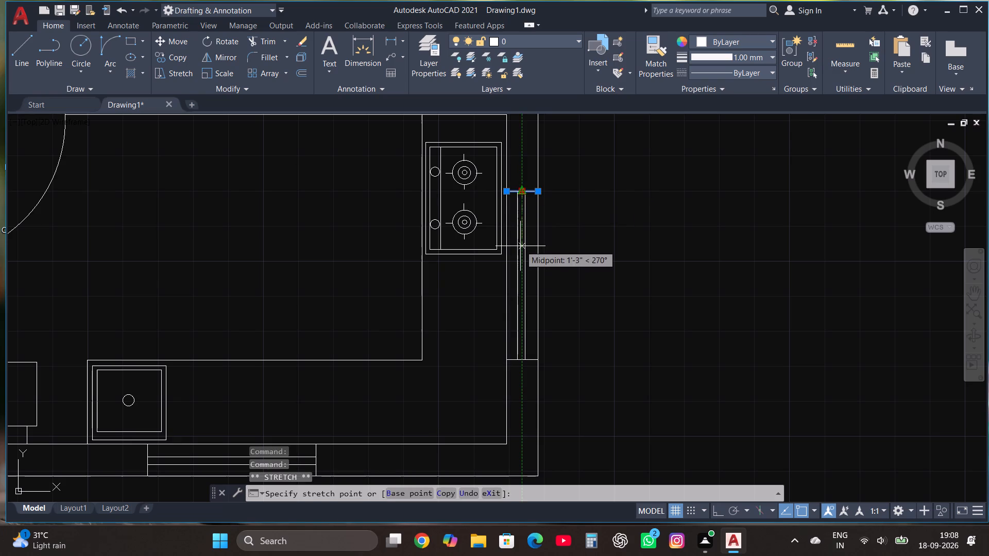
left_click(520, 246)
left_click(275, 41)
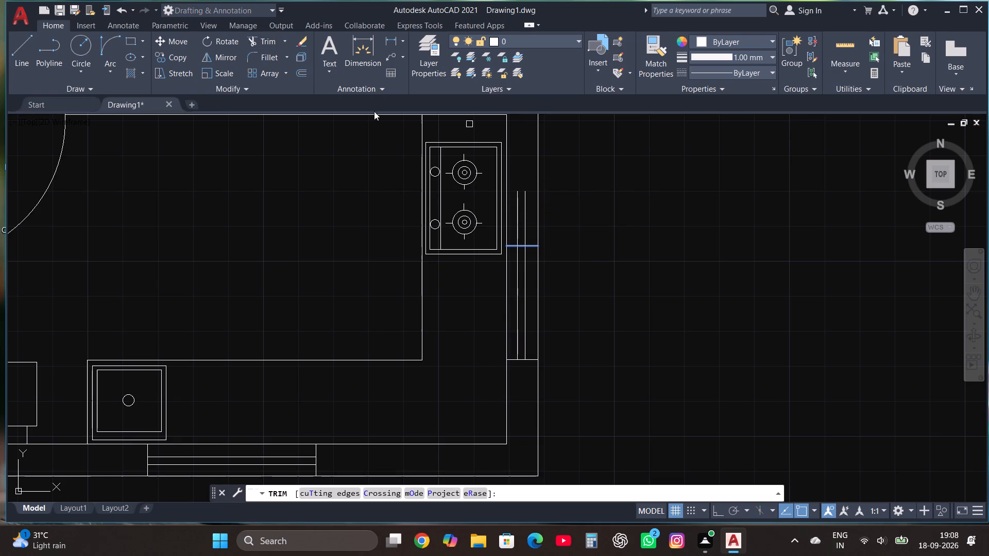
left_click(520, 208)
left_click(526, 214)
key("Escape")
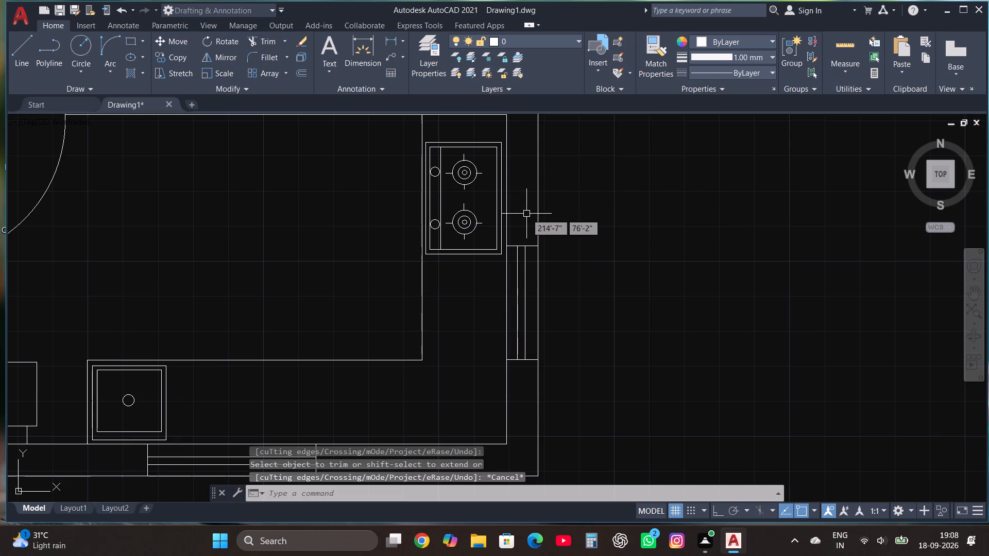
Shorten the east-wall window below the short wall stub by moving its upper jamb down about 1'-4" and trimming the glazing lines above.
scroll(551, 348, "down", 2)
scroll(517, 306, "down", 1)
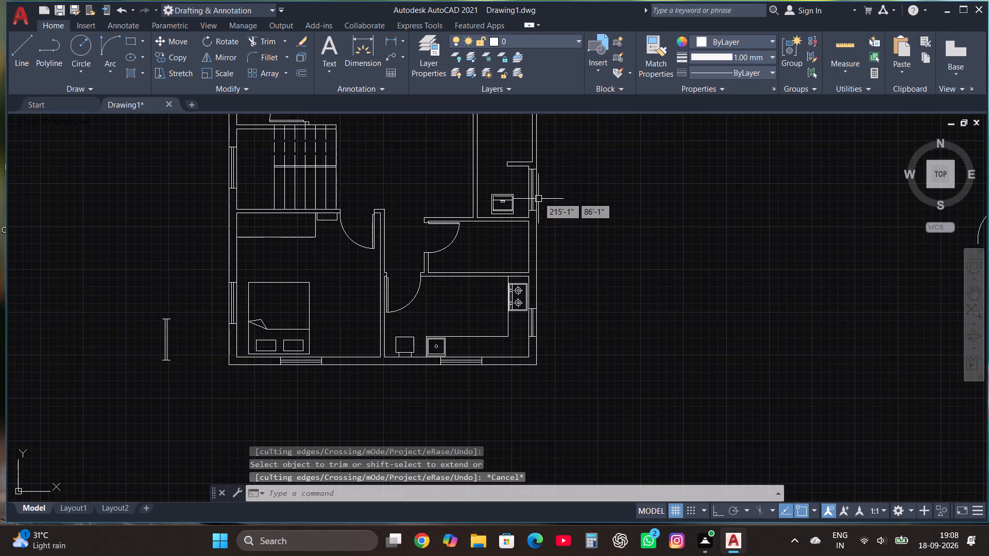
scroll(532, 168, "up", 3)
left_click(540, 178)
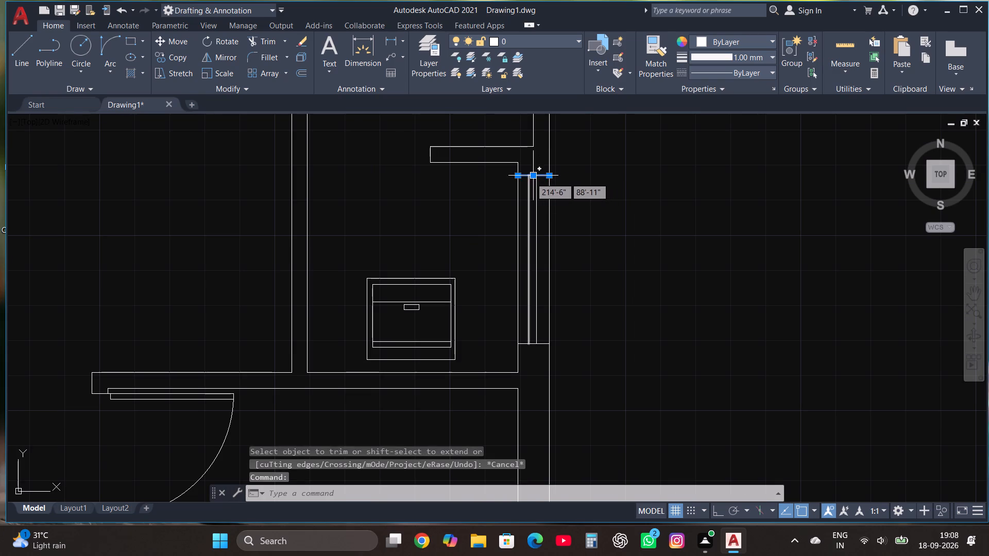
left_click(531, 178)
left_click(531, 233)
key("Escape")
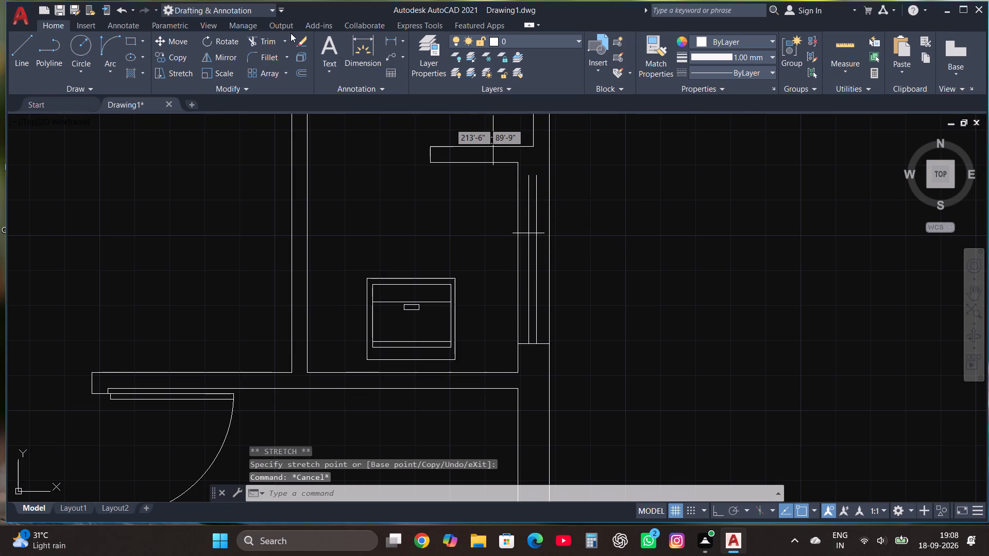
left_click(268, 45)
left_click(538, 205)
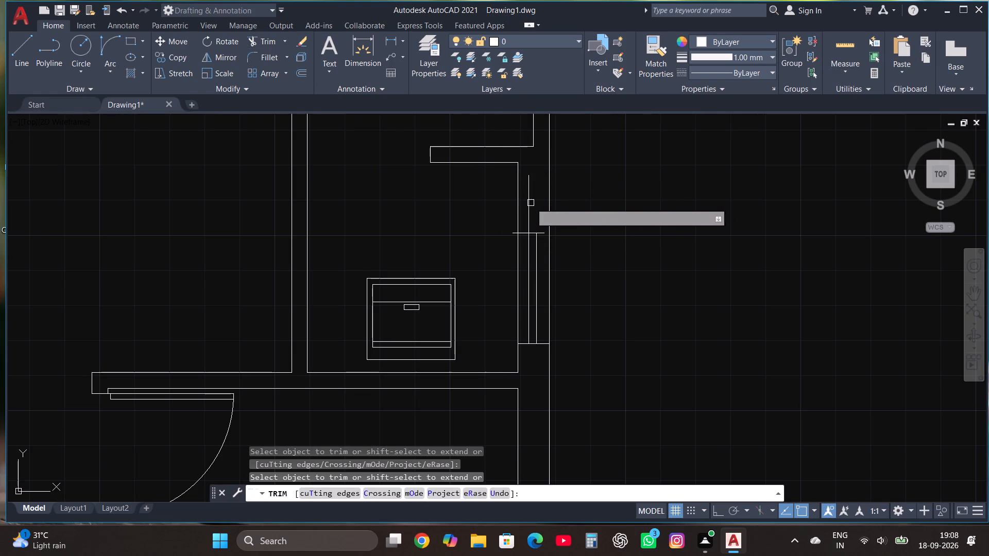
left_click(530, 202)
key("Escape")
Stretch both ends of that window's upper jamb line to meet the inner and outer wall faces.
left_click(524, 234)
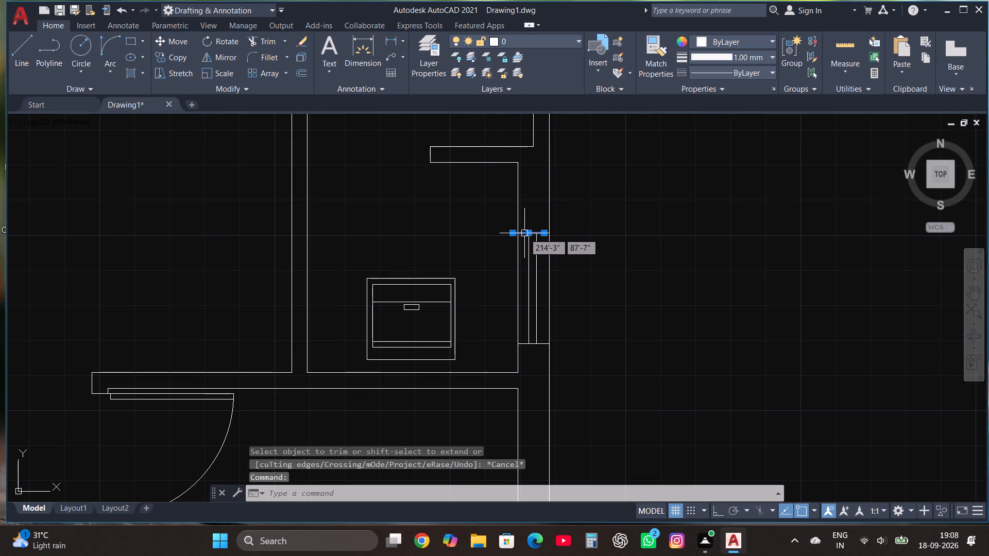
scroll(524, 233, "up", 3)
left_click(474, 231)
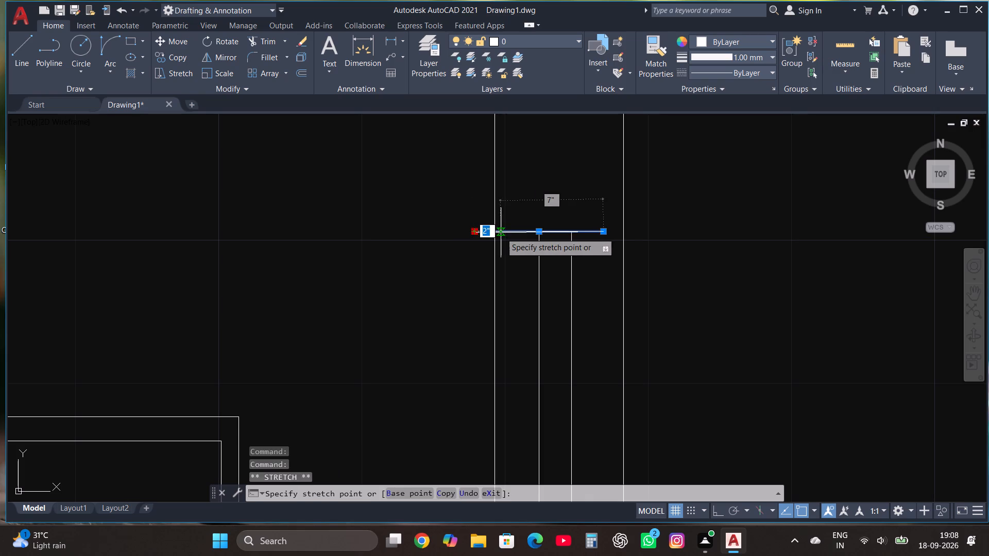
left_click(496, 231)
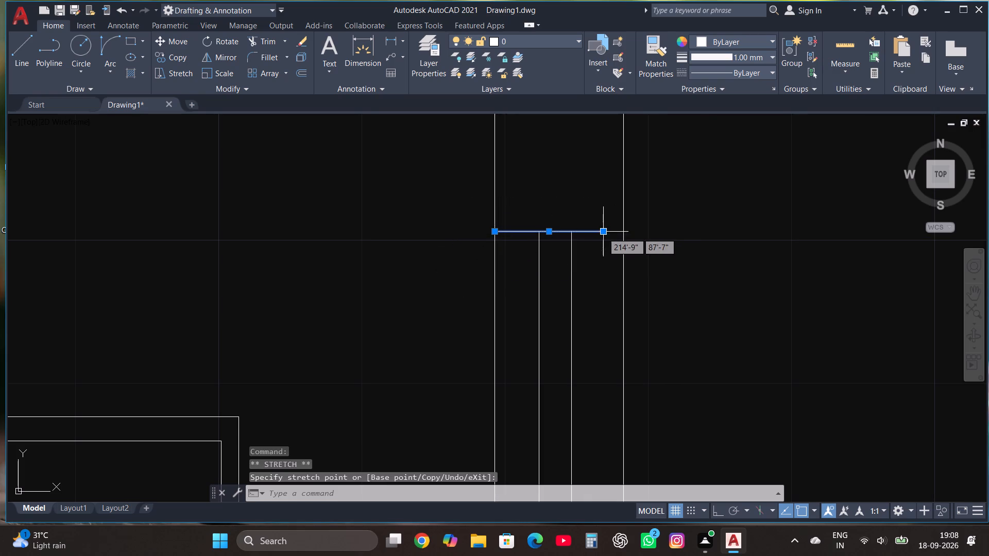
left_click(603, 233)
left_click(625, 233)
scroll(635, 310, "down", 2)
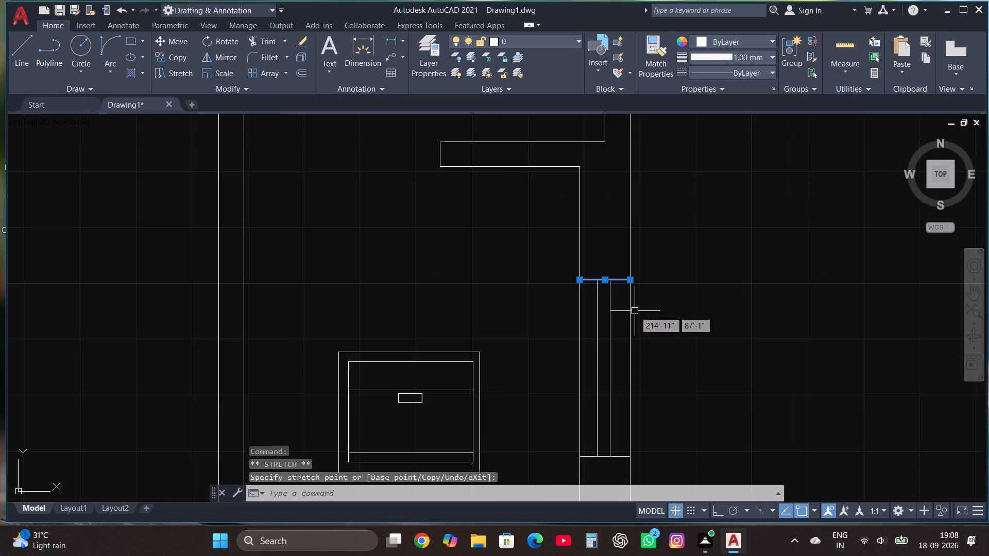
Shorten the northeast room's east-wall window by moving its upper jamb line down about 1'-5" and trimming both glazing lines above it.
key("Escape")
scroll(635, 311, "down", 3)
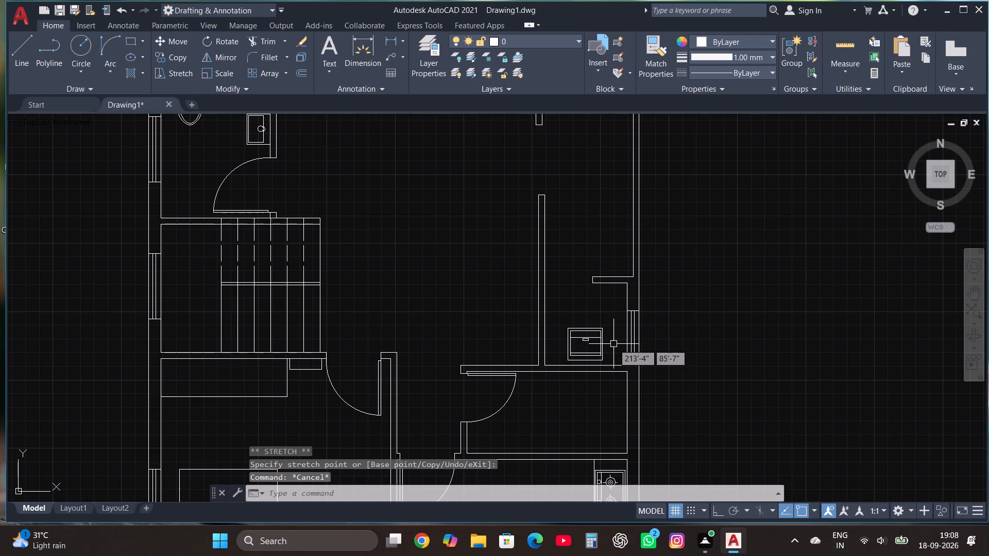
scroll(613, 344, "down", 2)
scroll(632, 166, "up", 3)
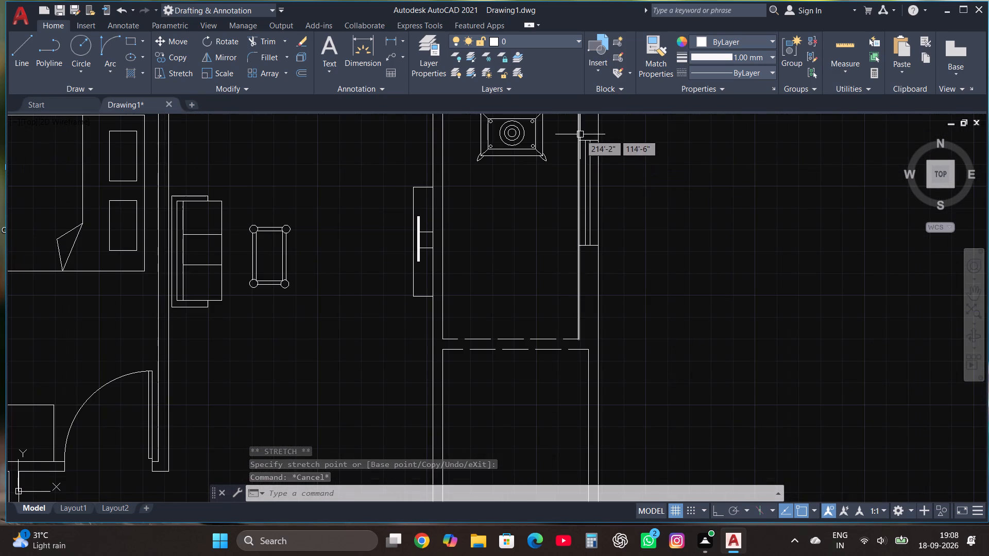
left_click(584, 140)
scroll(584, 140, "up", 2)
key("Escape")
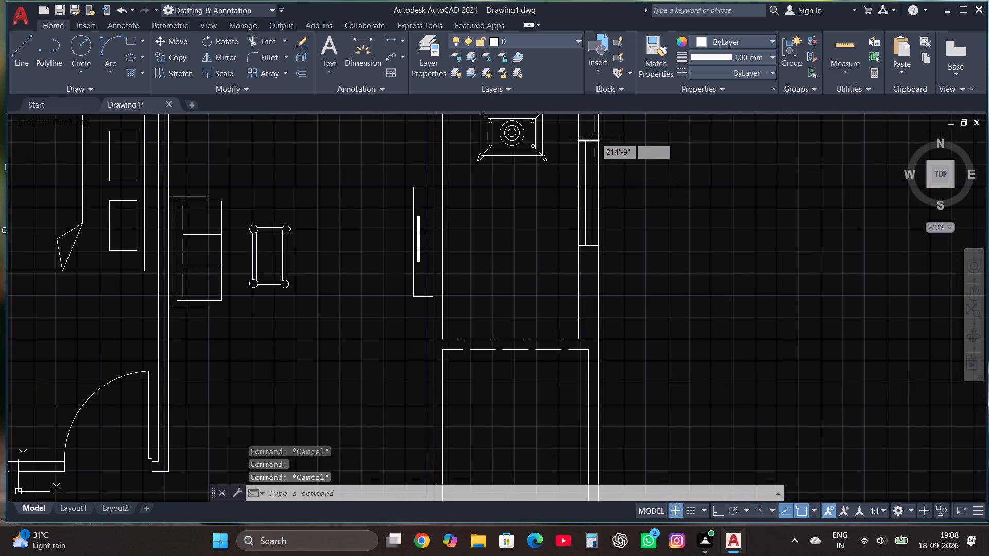
left_click(595, 141)
scroll(595, 141, "up", 5)
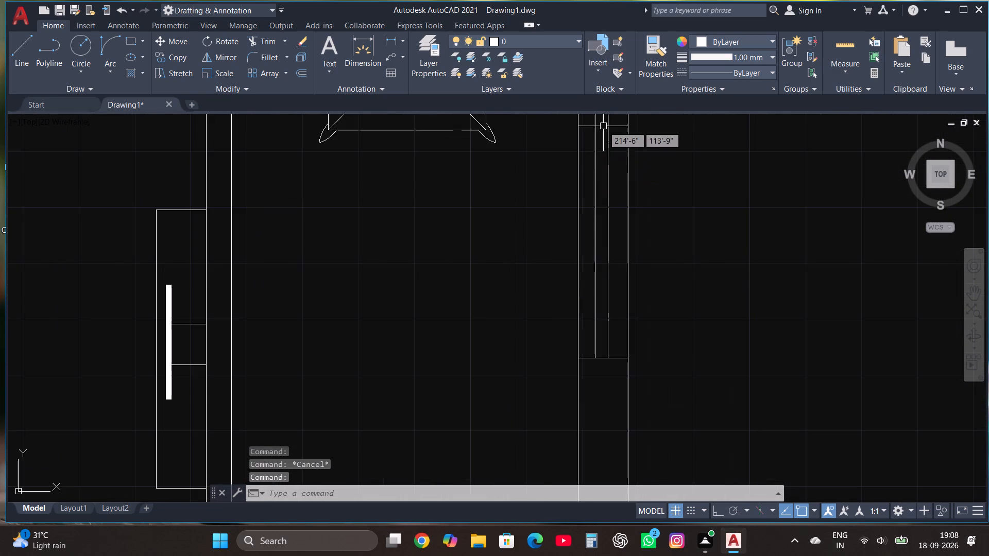
scroll(604, 165, "down", 2)
scroll(607, 135, "up", 2)
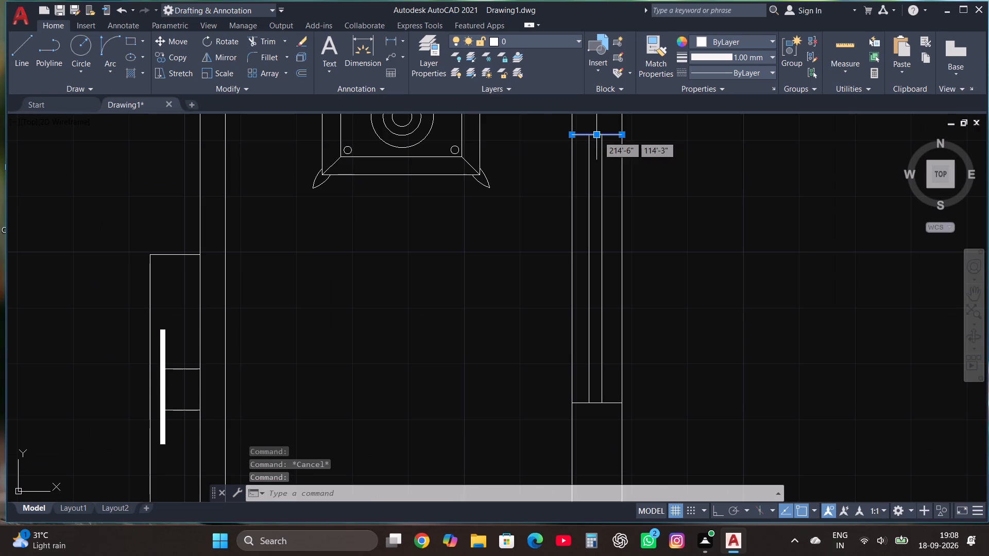
left_click(598, 136)
left_click(596, 230)
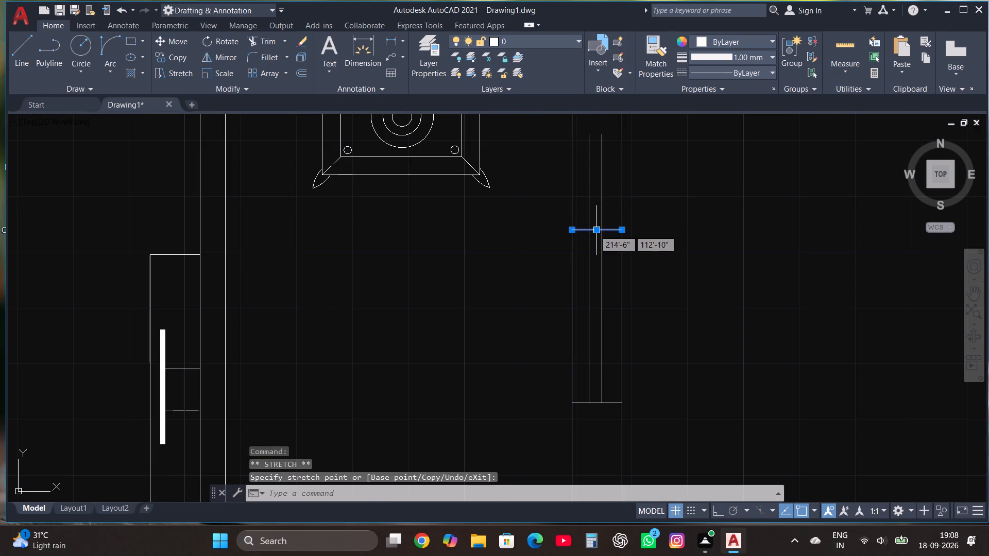
key("Escape")
left_click(271, 40)
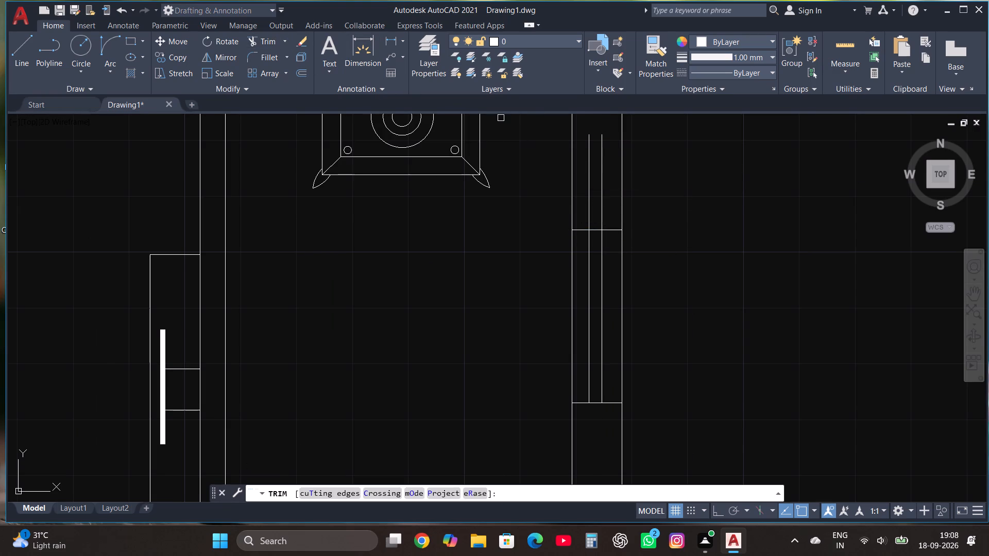
left_click(594, 182)
left_click(615, 189)
left_click(589, 179)
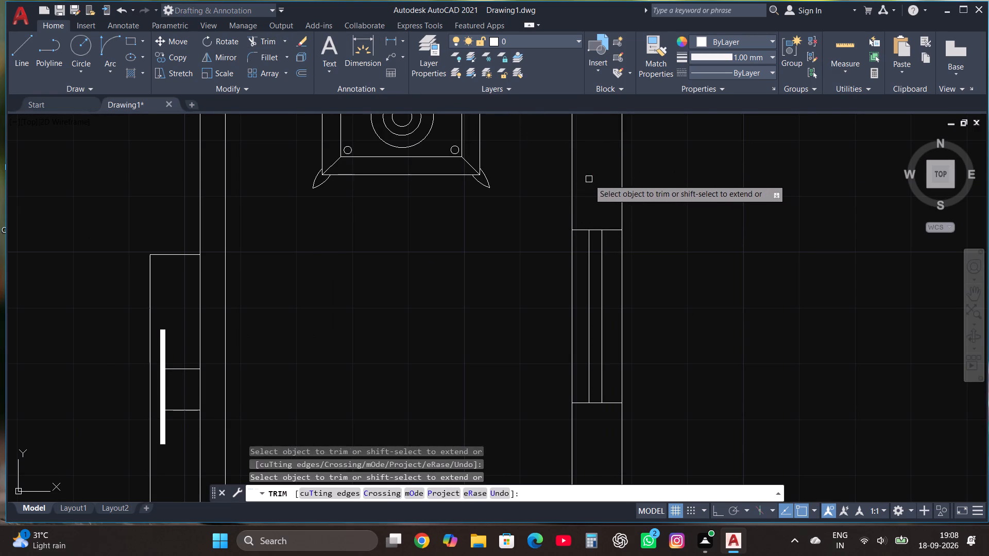
key("Escape")
Add a two-line multiline text label reading "bed room" and "12'*14'" in the northwest bedroom, below the bed.
scroll(589, 179, "down", 4)
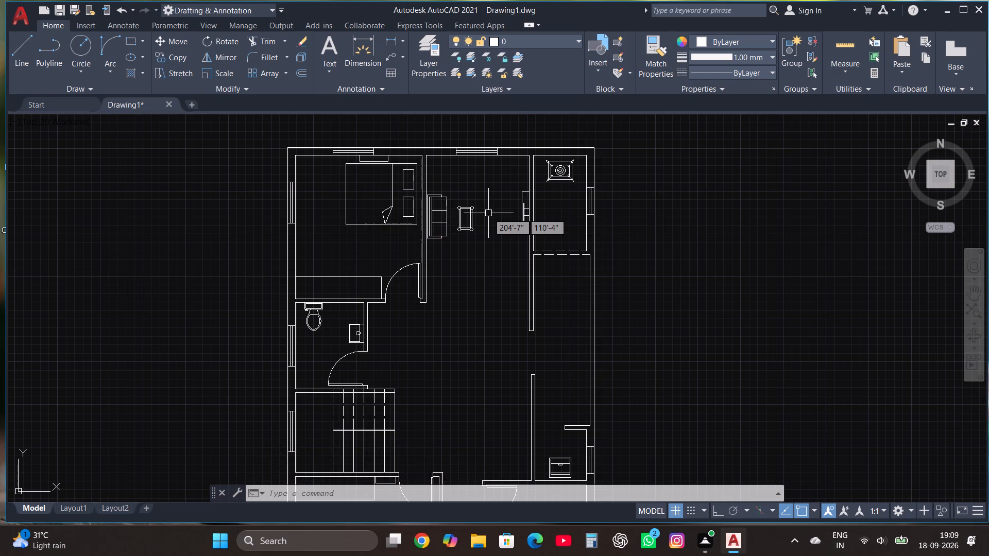
scroll(491, 212, "down", 1)
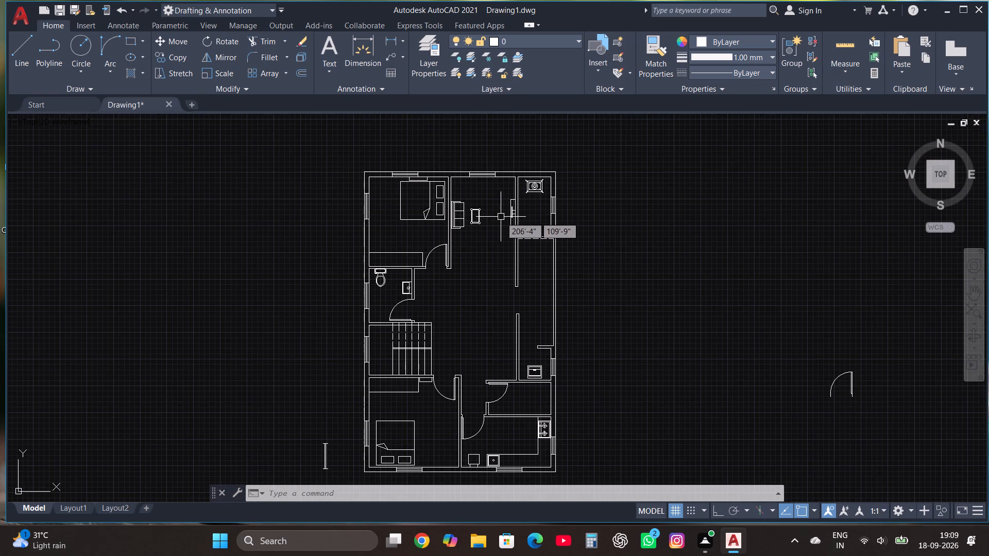
scroll(410, 167, "up", 1)
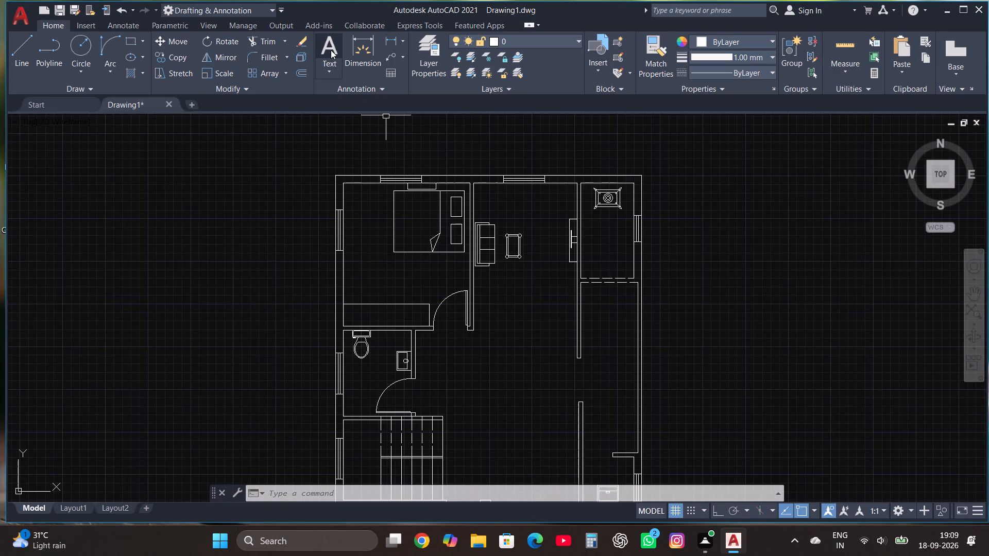
left_click(331, 50)
scroll(381, 264, "up", 2)
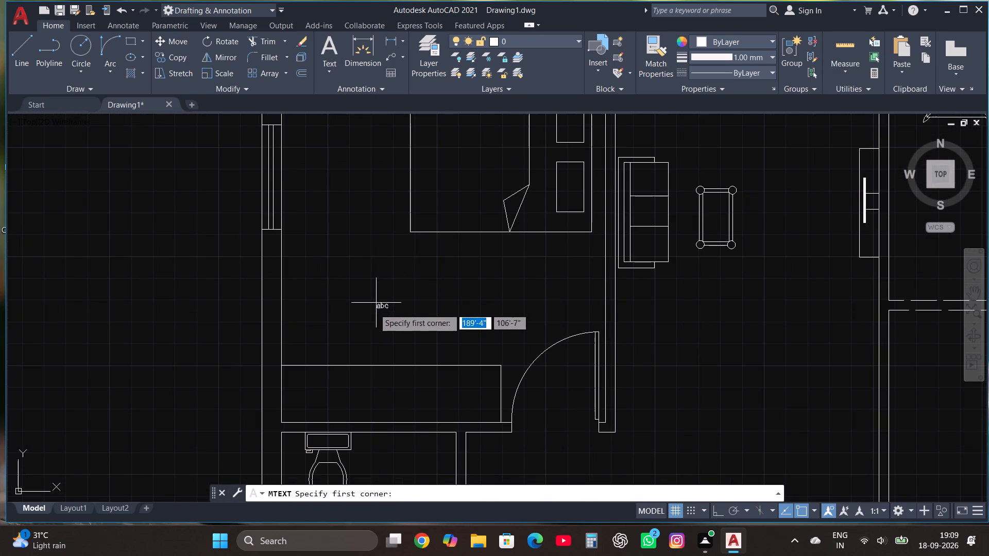
left_click(369, 315)
left_click(456, 290)
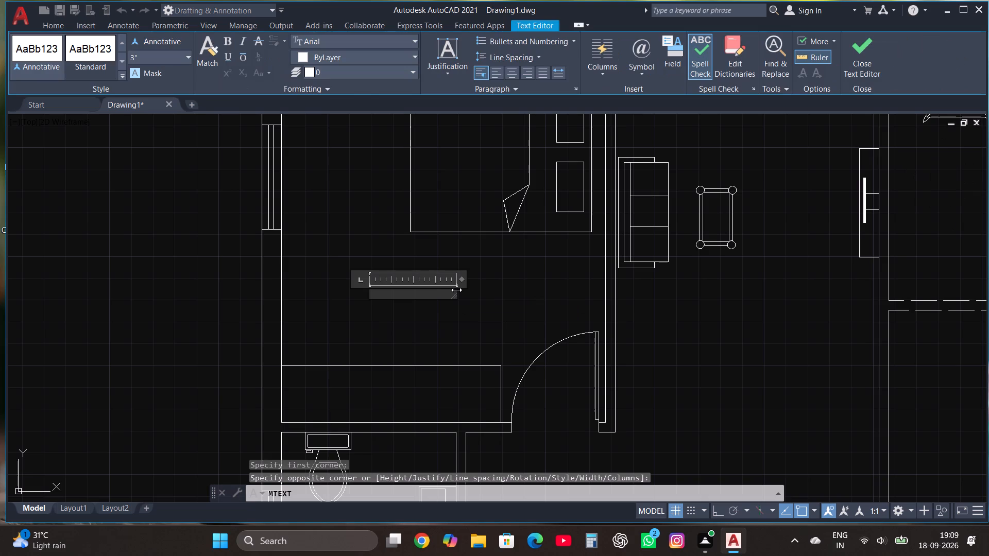
type("bed room")
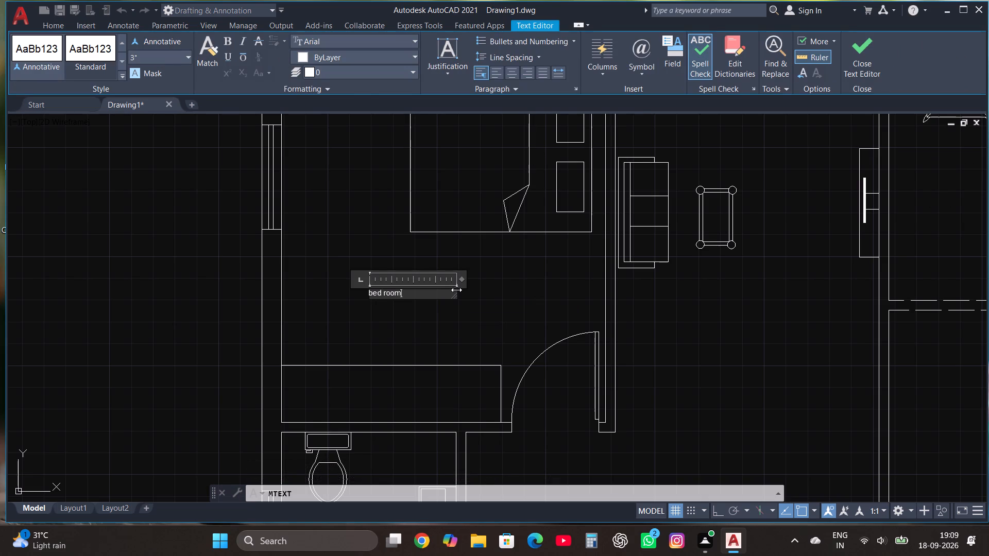
key("Return")
type("12'")
key("asterisk")
type("14'")
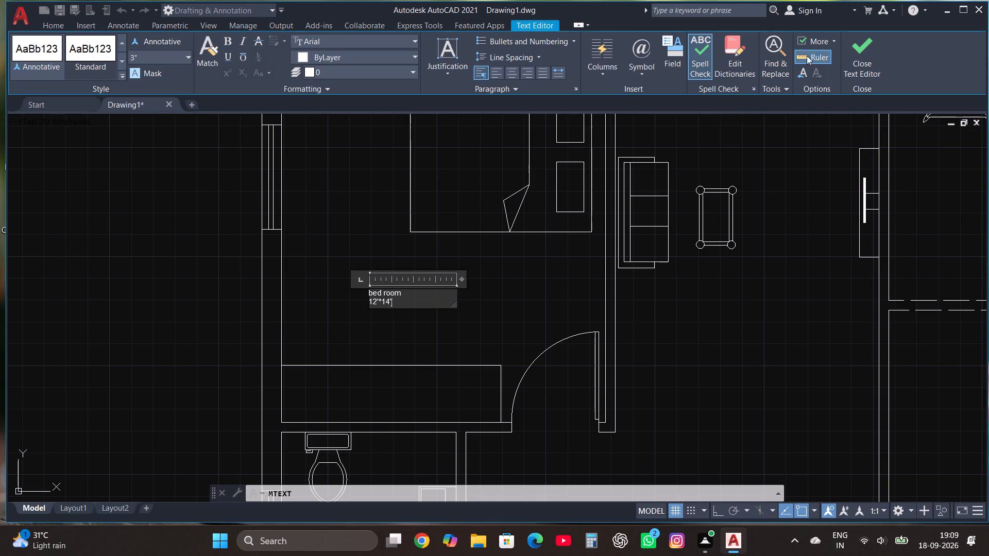
left_click(850, 49)
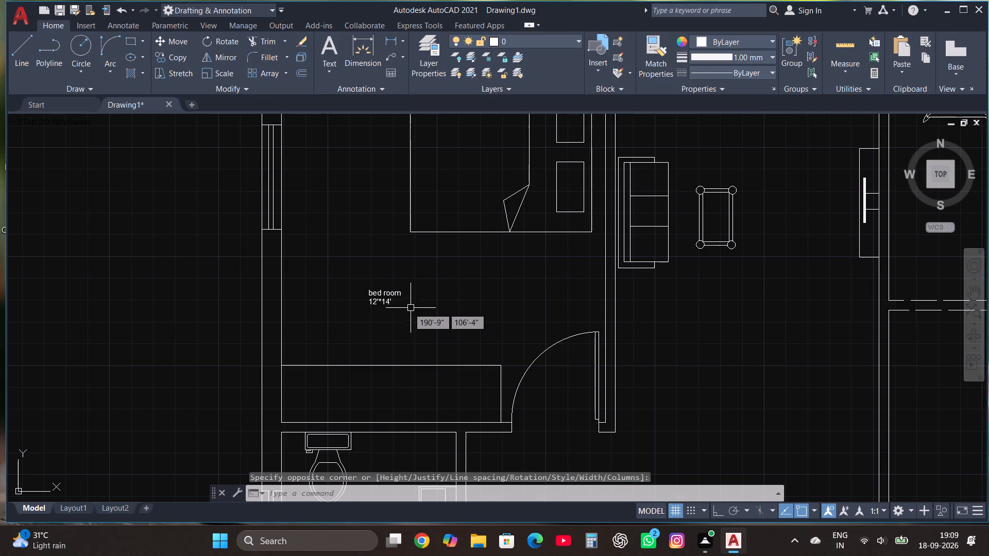
Scale the bedroom label up to a text height of about 10" and move it up between the bed and the wardrobe.
left_click(397, 296)
left_click(221, 73)
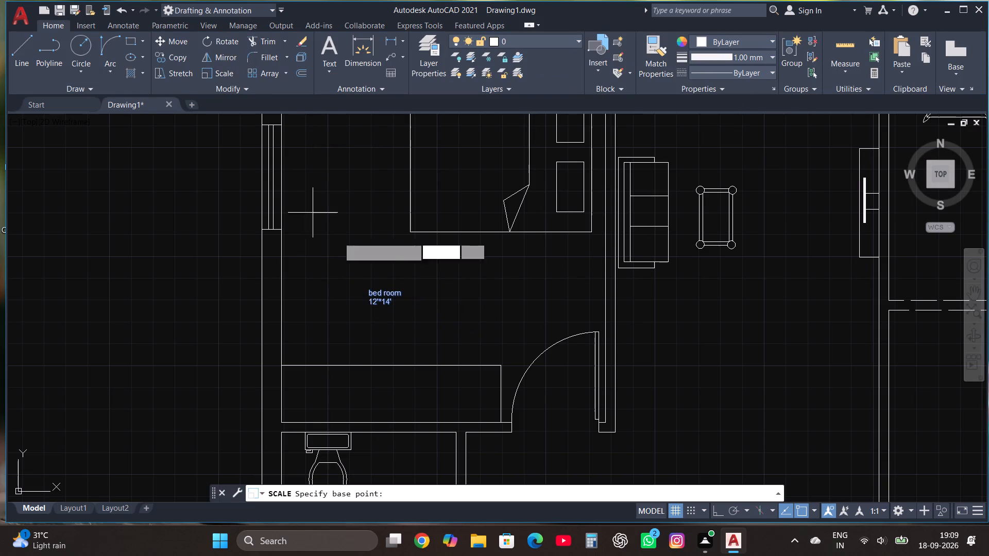
left_click(376, 297)
left_click(540, 327)
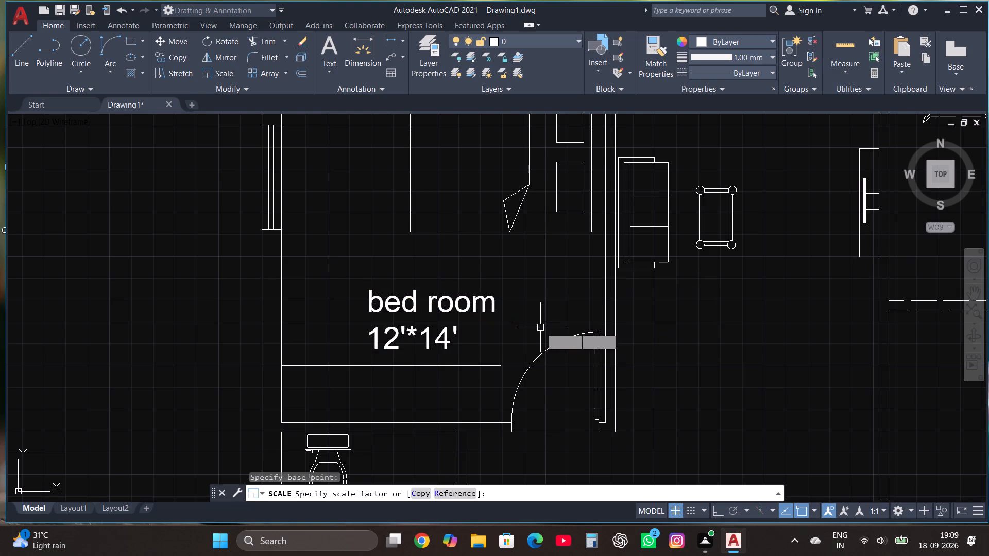
scroll(525, 351, "down", 2)
scroll(470, 328, "up", 1)
left_click(481, 343)
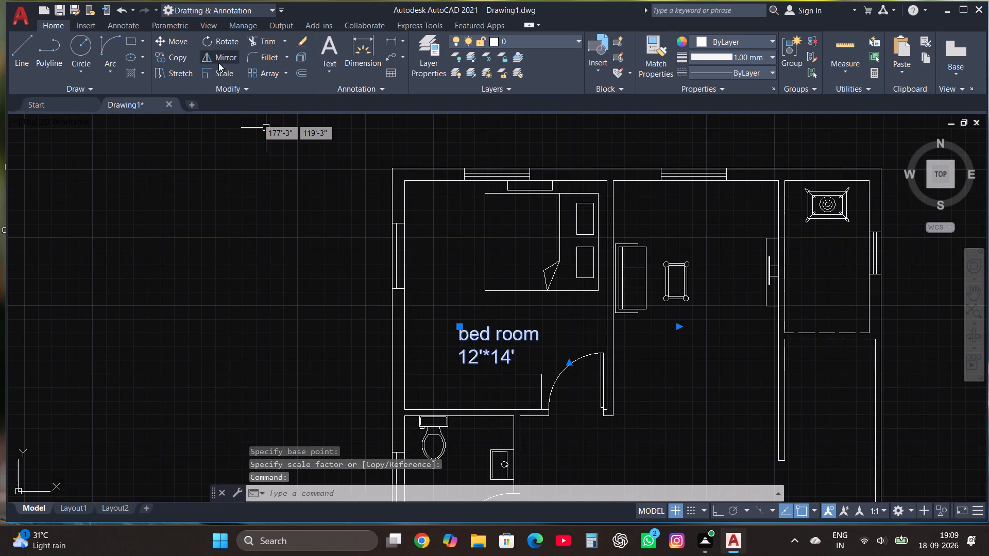
left_click(170, 38)
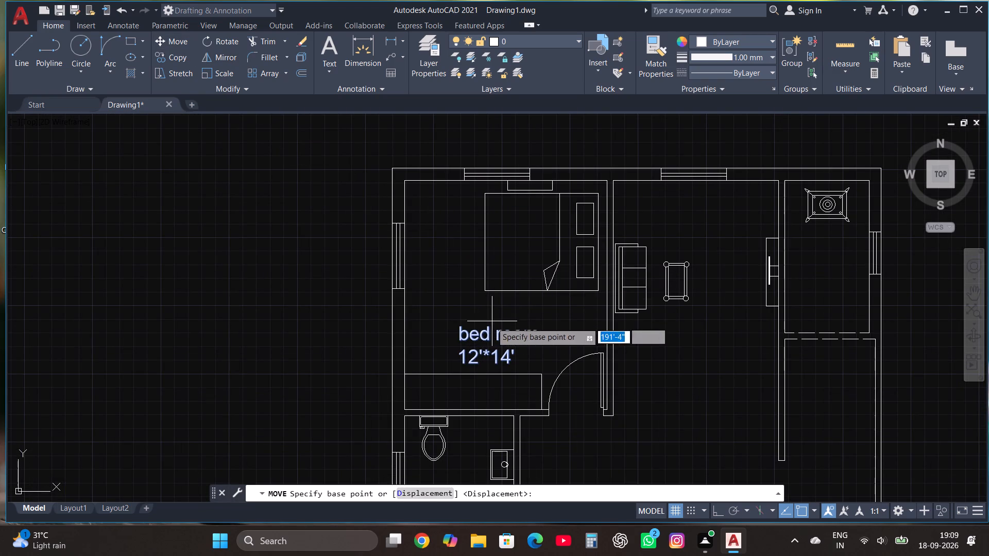
left_click(490, 345)
left_click(464, 340)
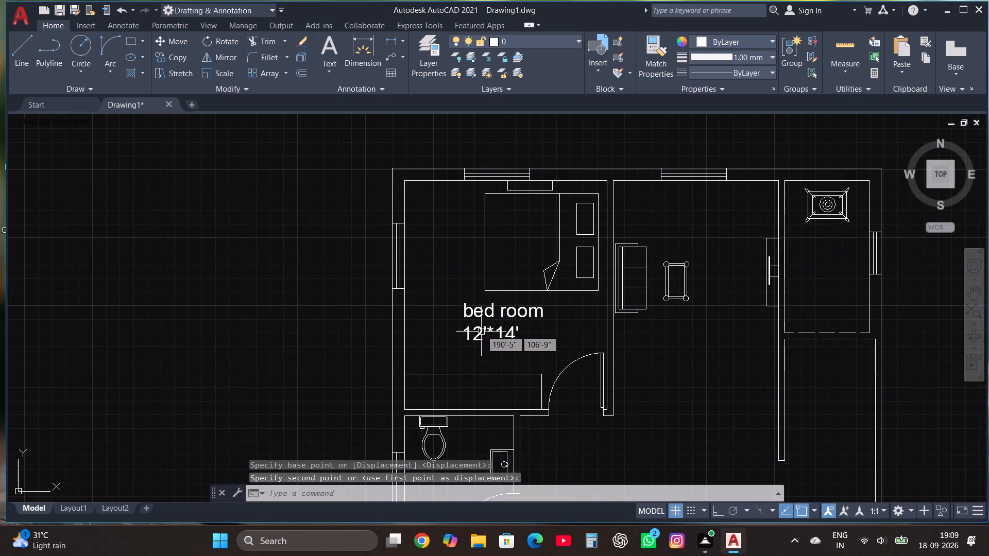
Copy the bedroom label in multiple mode into the northeast room, the bathroom and the southwest bedroom.
left_click(481, 316)
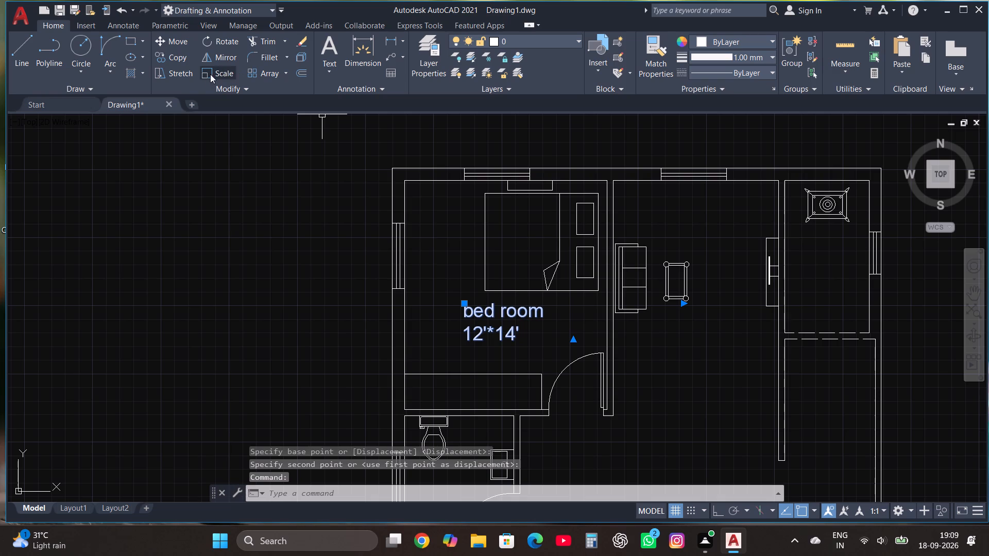
left_click(165, 59)
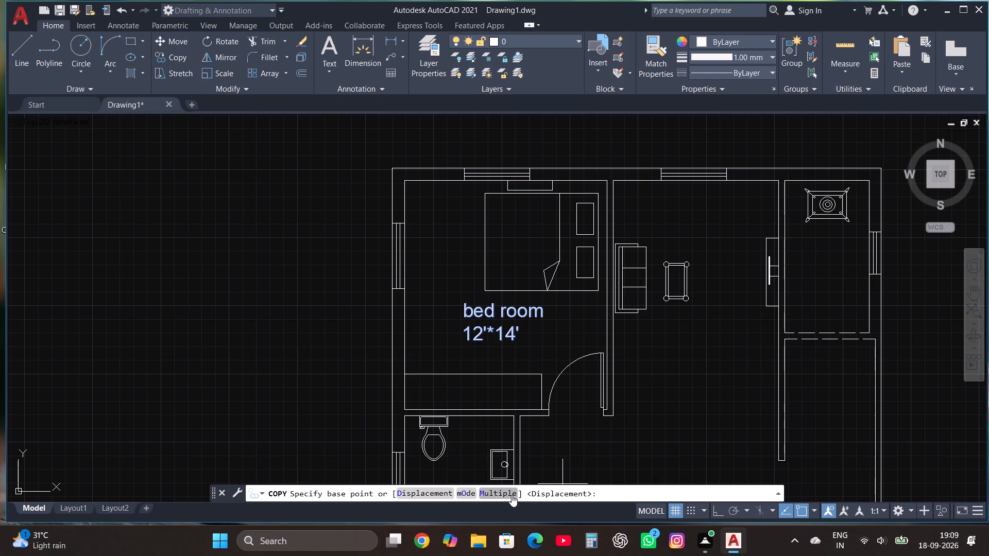
left_click(510, 494)
left_click(509, 326)
scroll(509, 326, "down", 1)
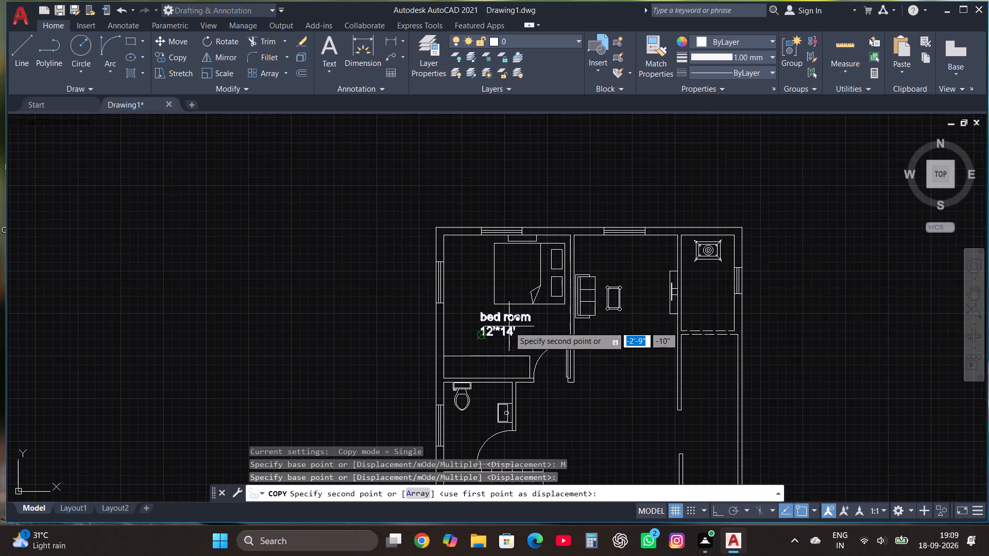
left_click(712, 293)
scroll(673, 249, "down", 3)
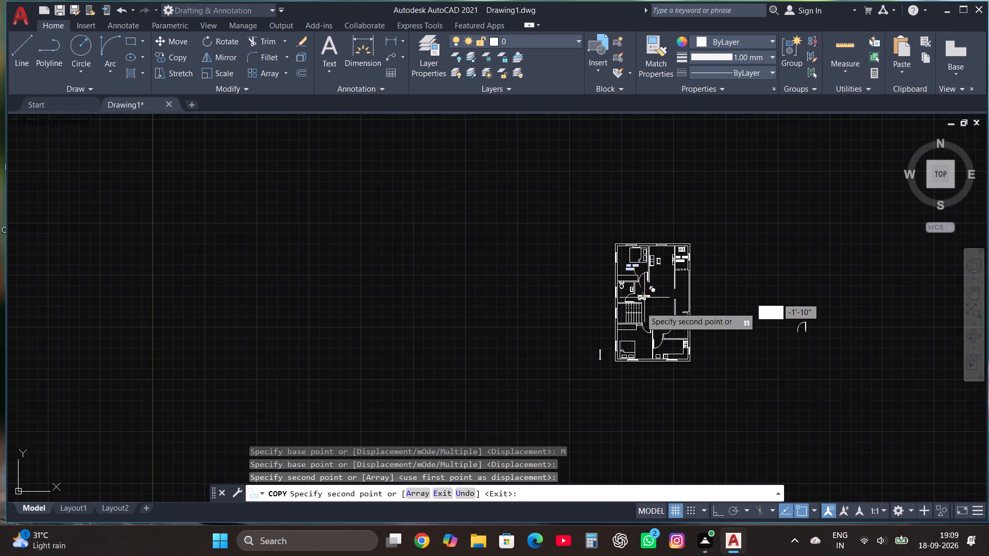
scroll(635, 299, "up", 6)
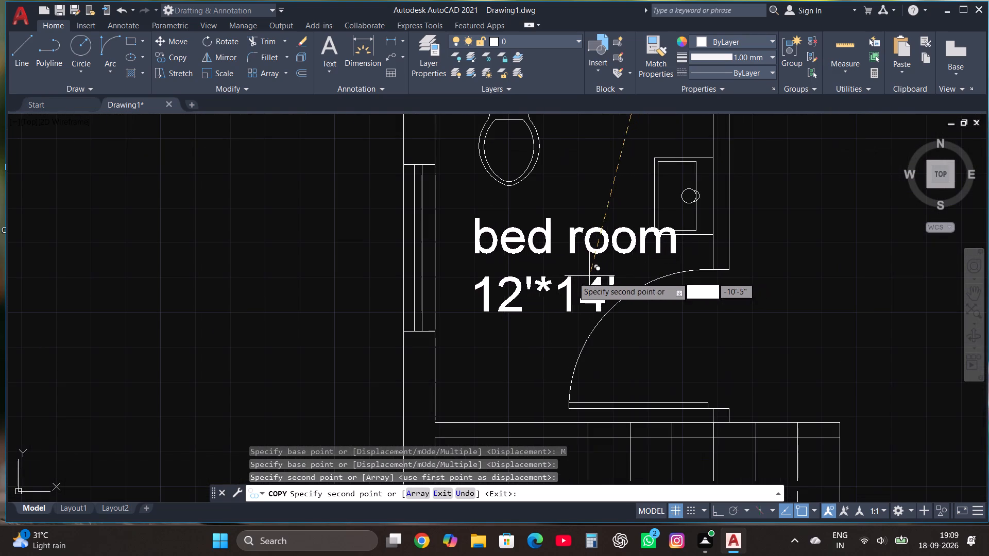
left_click(568, 272)
scroll(554, 259, "down", 3)
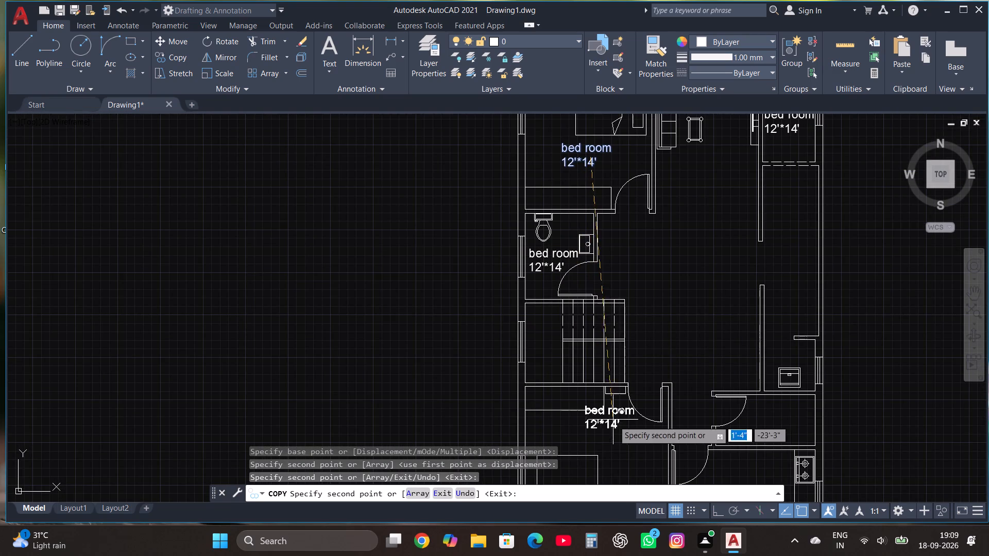
left_click(600, 432)
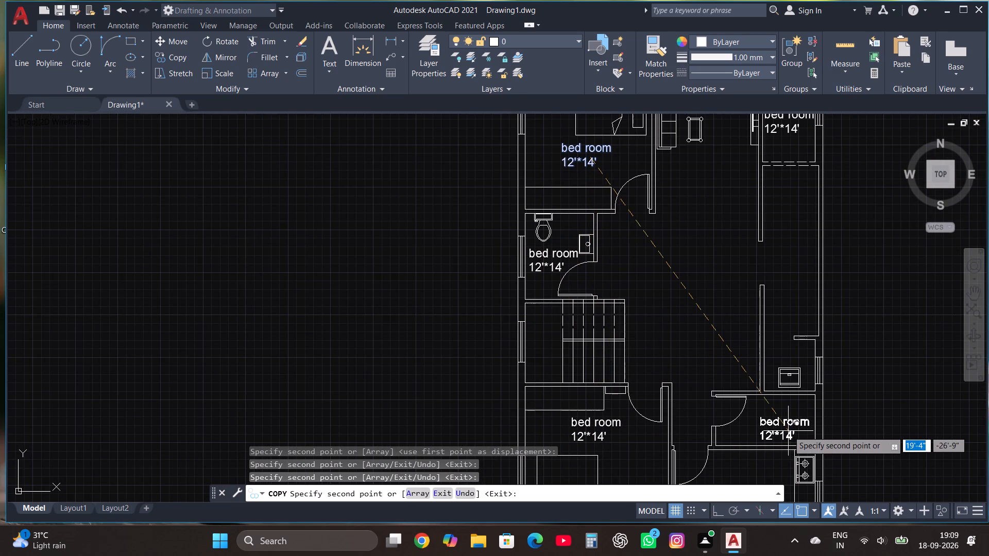
Place more label copies in the small room above the kitchen, the kitchen, the central hall and the long room along the east wall.
left_click(776, 424)
scroll(764, 370, "down", 2)
scroll(776, 429, "up", 2)
left_click(738, 386)
scroll(749, 427, "down", 1)
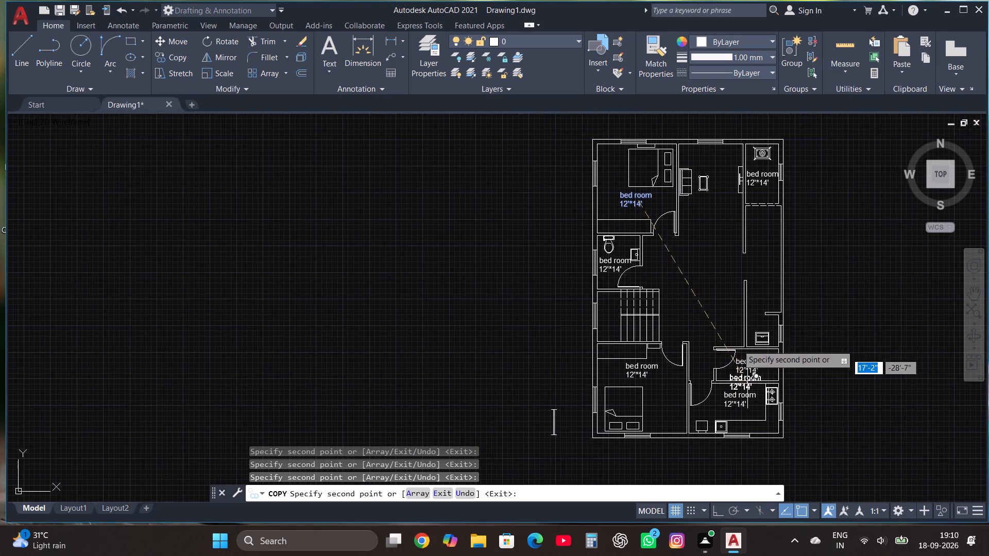
left_click(698, 292)
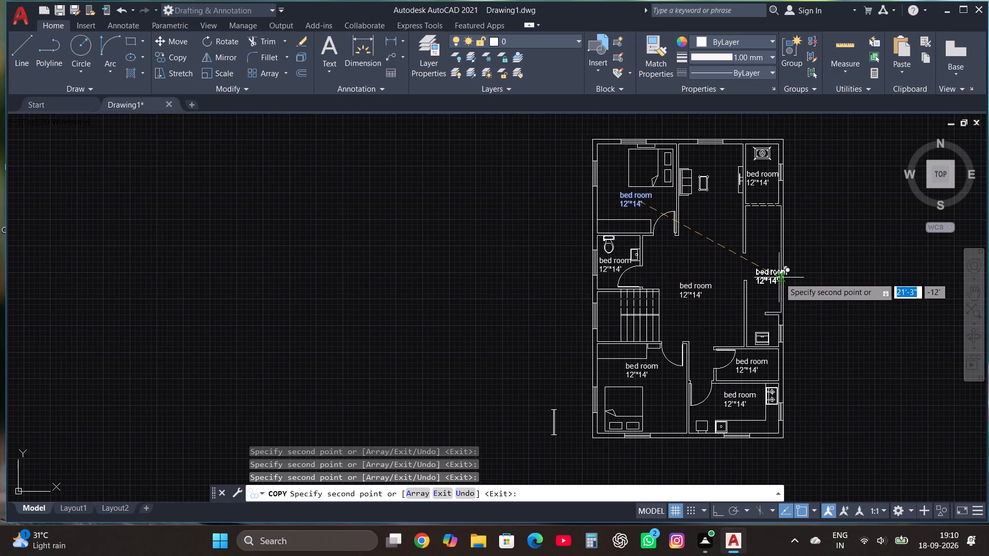
scroll(780, 277, "up", 2)
left_click(745, 263)
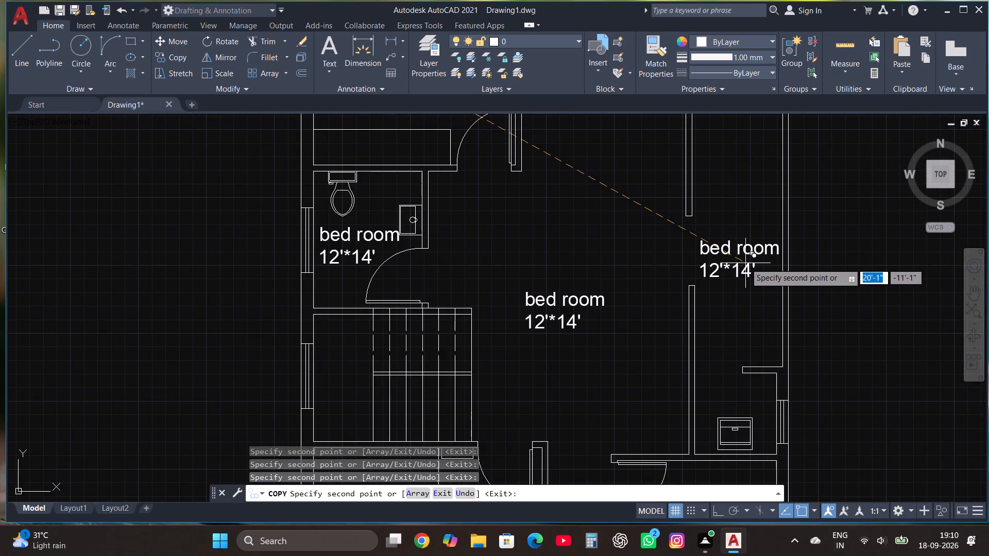
key("Escape")
Edit the label in the northeast room, replacing its room name with "pooja".
scroll(743, 341, "down", 2)
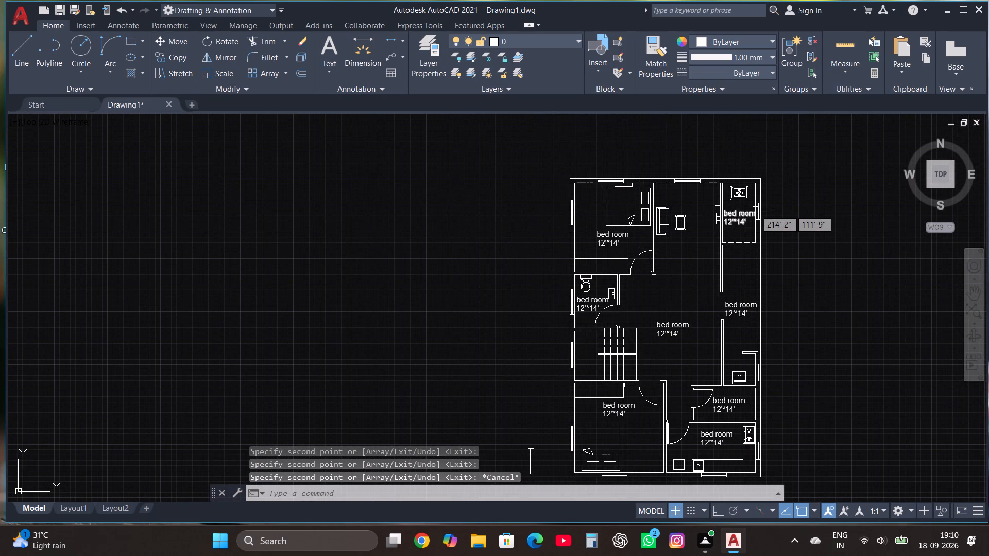
scroll(756, 210, "up", 3)
left_click(723, 221)
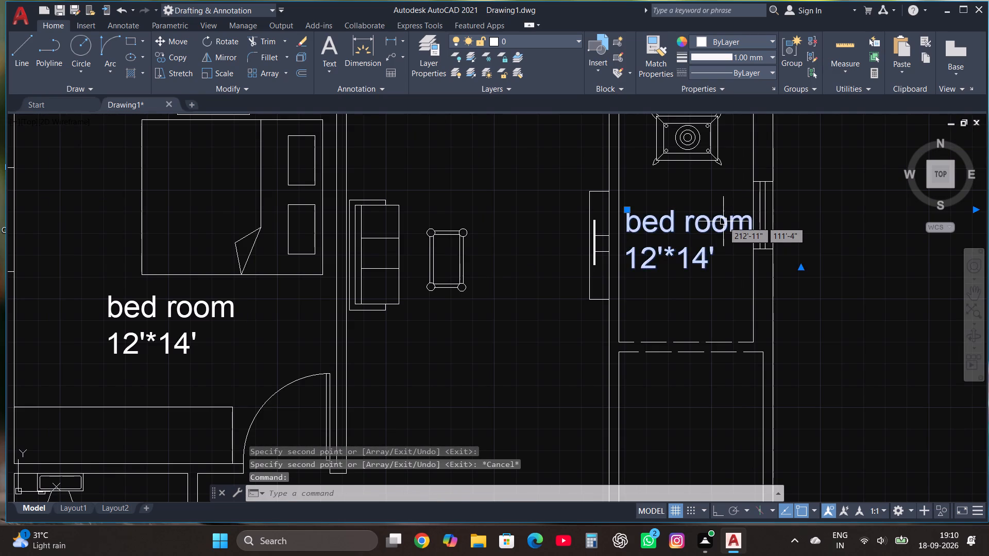
right_click(723, 221)
left_click(759, 211)
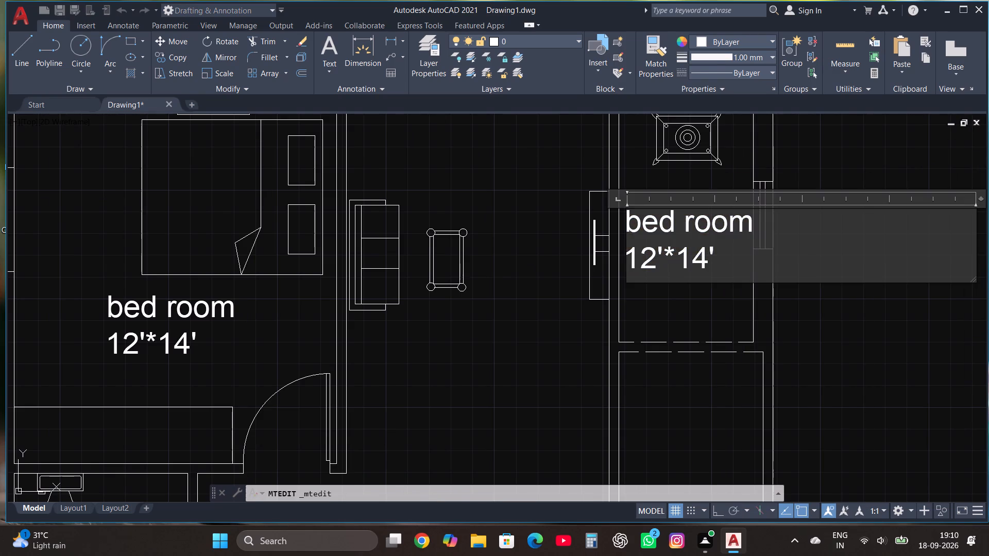
left_click(759, 225)
key("BackSpace")
key("BackSpace")
key("BackSpace")
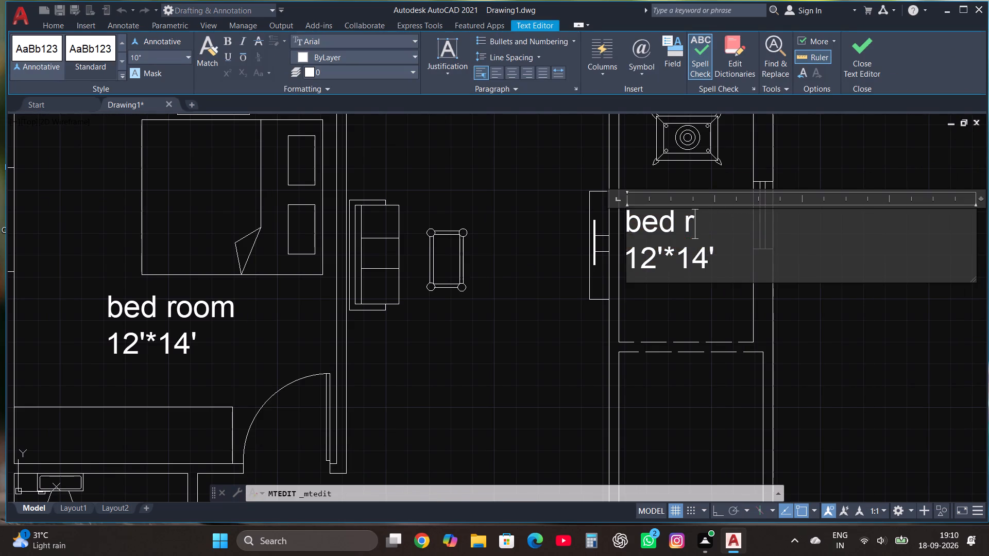
key("BackSpace")
key("BackSpace")
key("BackSpace")
key("BackSpace")
key("BackSpace")
type("pooja")
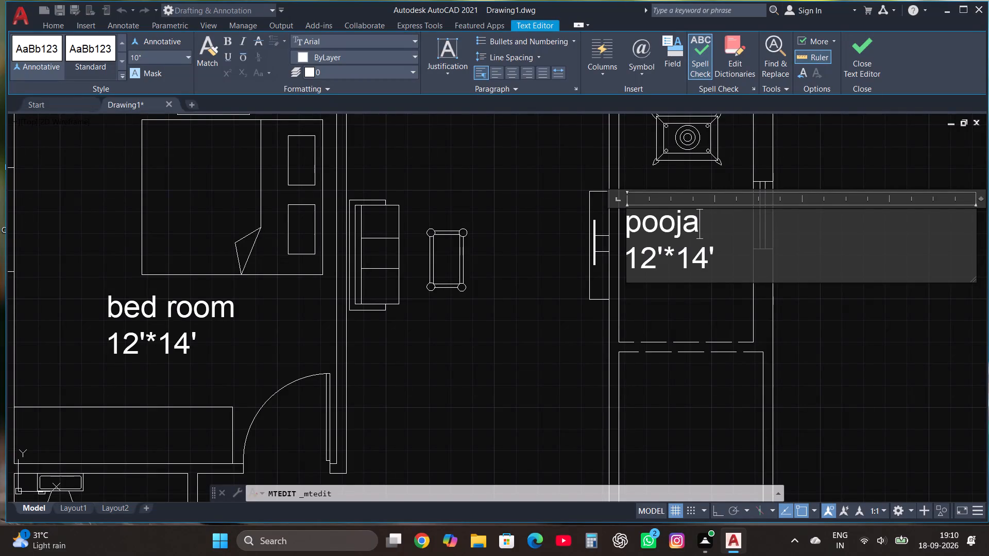
Replace the size line of the pooja label with 5'2"*9'4" and finish editing the text.
left_click(765, 260)
key("BackSpace")
key("BackSpace")
key("BackSpace")
key("BackSpace")
key("BackSpace")
key("BackSpace")
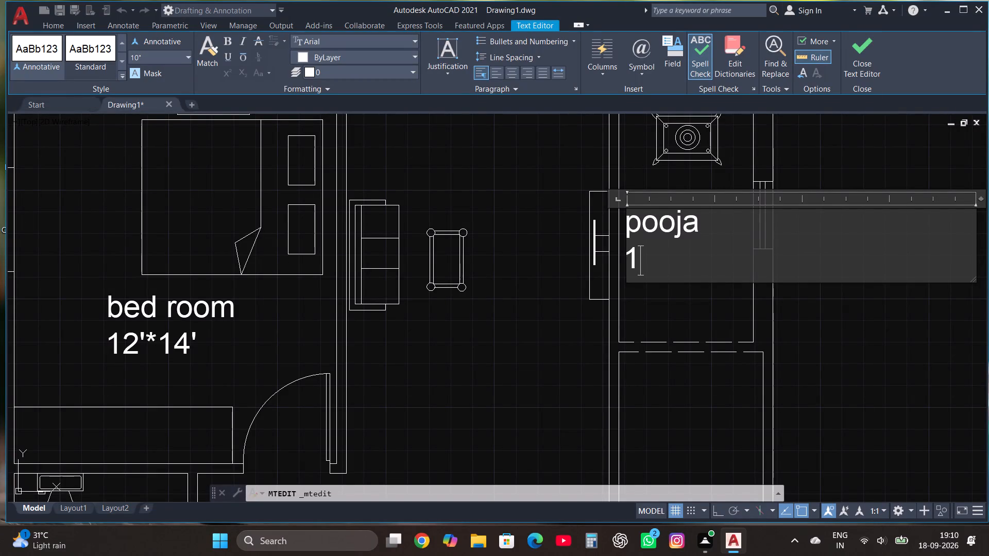
key("BackSpace")
type("5'")
type("2\"")
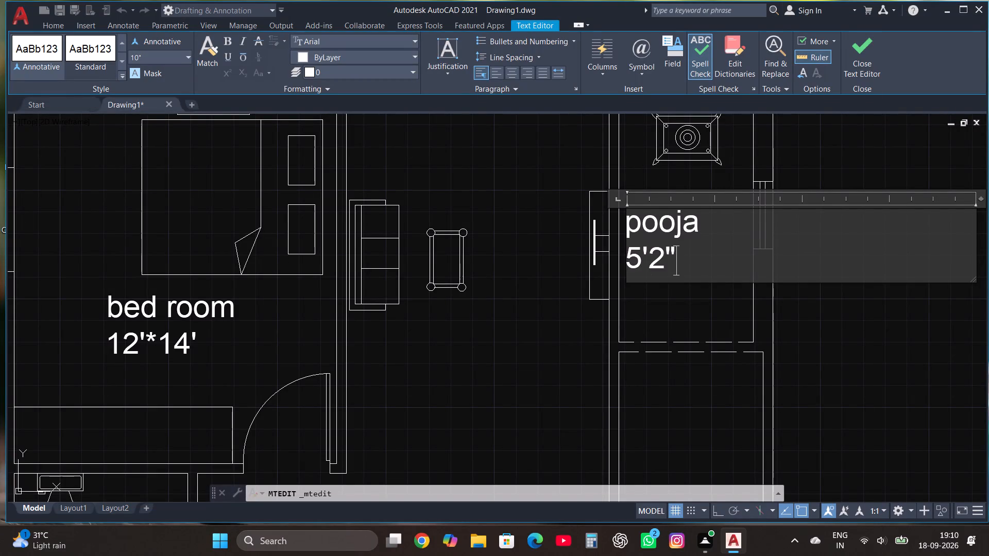
key("asterisk")
type("9'")
type("4\"")
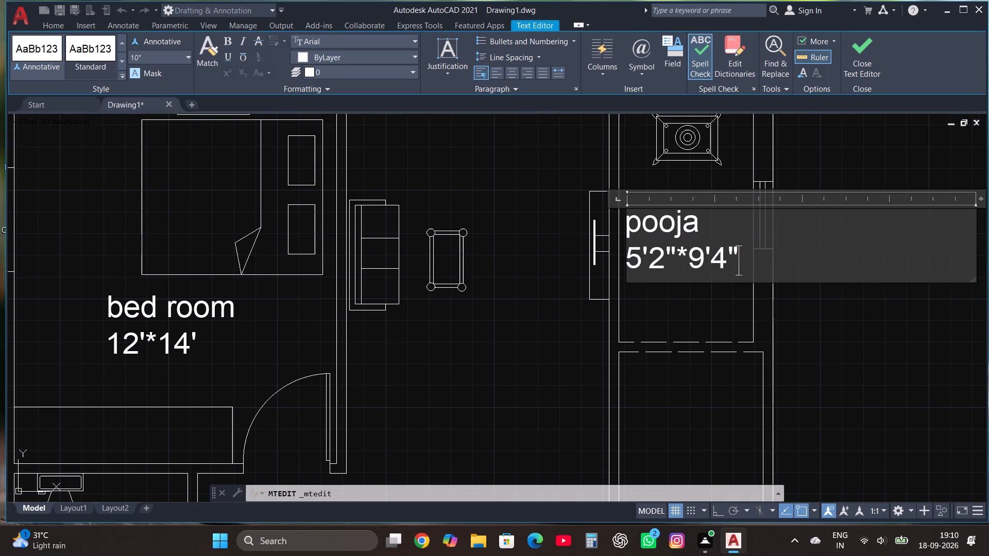
left_click(862, 46)
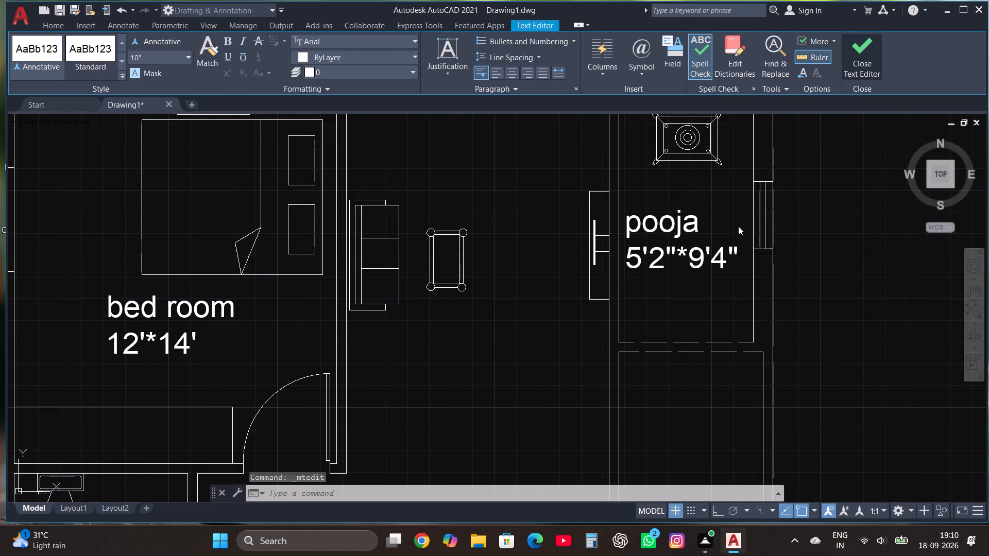
Edit the label in the bathroom beside the northwest bedroom, replacing its room name with "toilet".
scroll(732, 231, "down", 2)
scroll(715, 373, "up", 1)
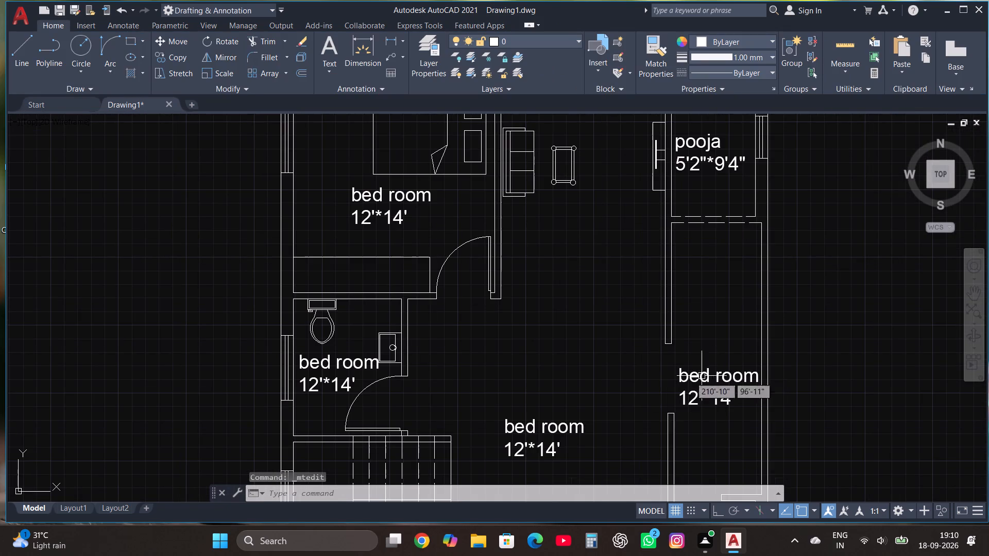
left_click(314, 369)
right_click(314, 369)
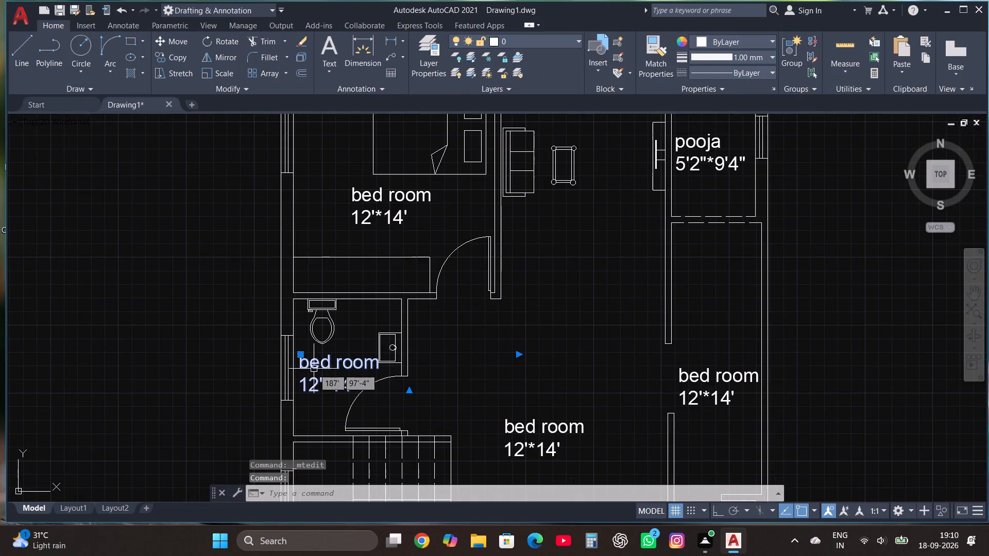
left_click(400, 61)
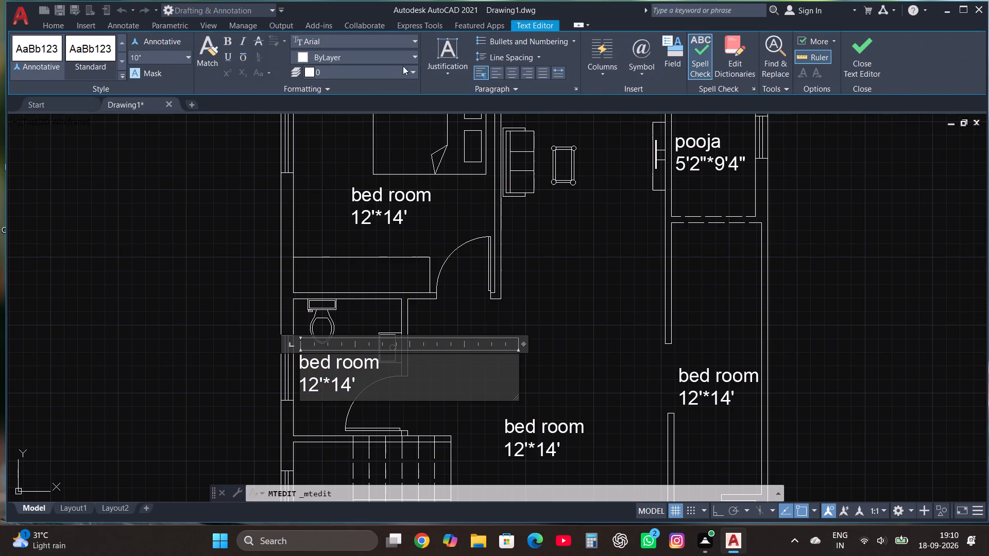
left_click(389, 368)
key("BackSpace")
key("BackSpace")
key("BackSpace")
key("BackSpace")
key("BackSpace")
key("BackSpace")
key("BackSpace")
key("BackSpace")
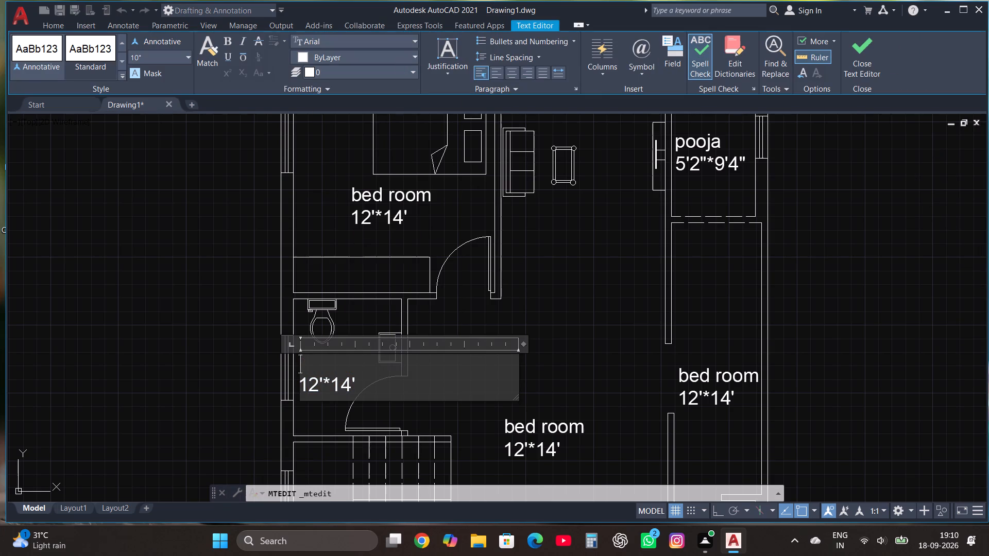
type("toilet")
Replace the size line of the toilet label with 6'8"*8'5" and finish editing the text.
left_click(387, 386)
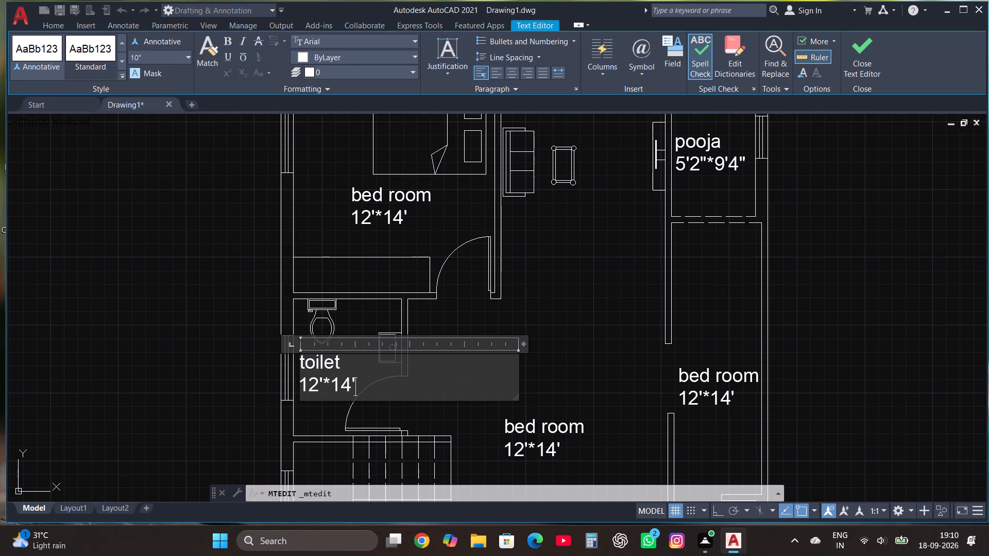
key("BackSpace")
key("BackSpace")
key("BackSpace")
key("BackSpace")
key("BackSpace")
key("BackSpace")
key("BackSpace")
key("8")
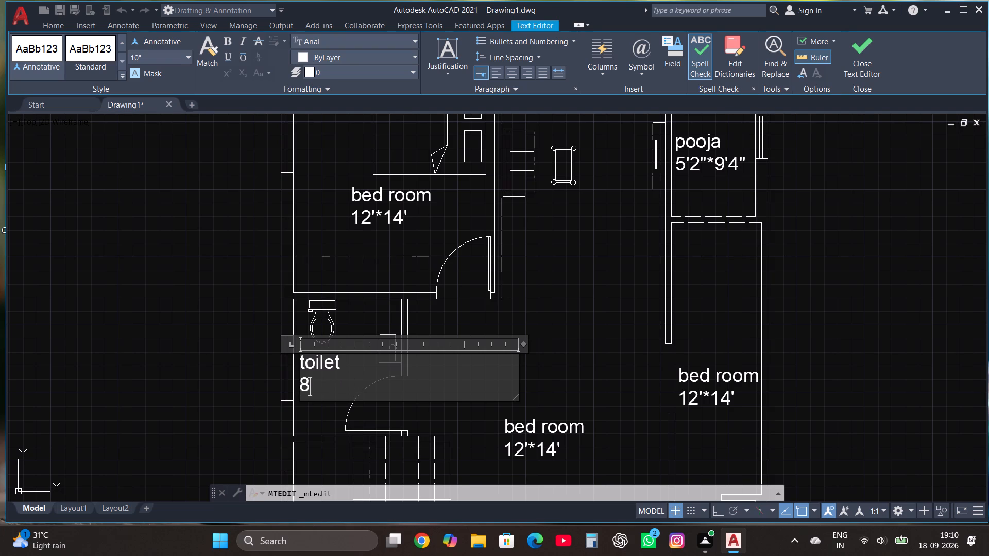
key("apostrophe")
key("BackSpace")
key("BackSpace")
type("6'")
type("8\"")
type("*8'5\"")
key("Return")
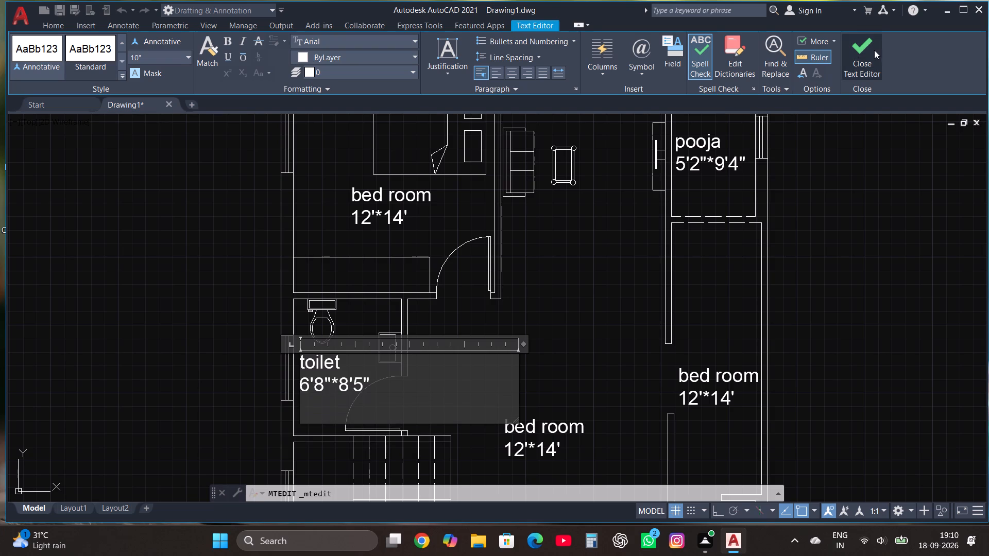
left_click(875, 49)
Edit the label in the central hall, replacing its room name with "living/dining".
scroll(658, 205, "down", 1)
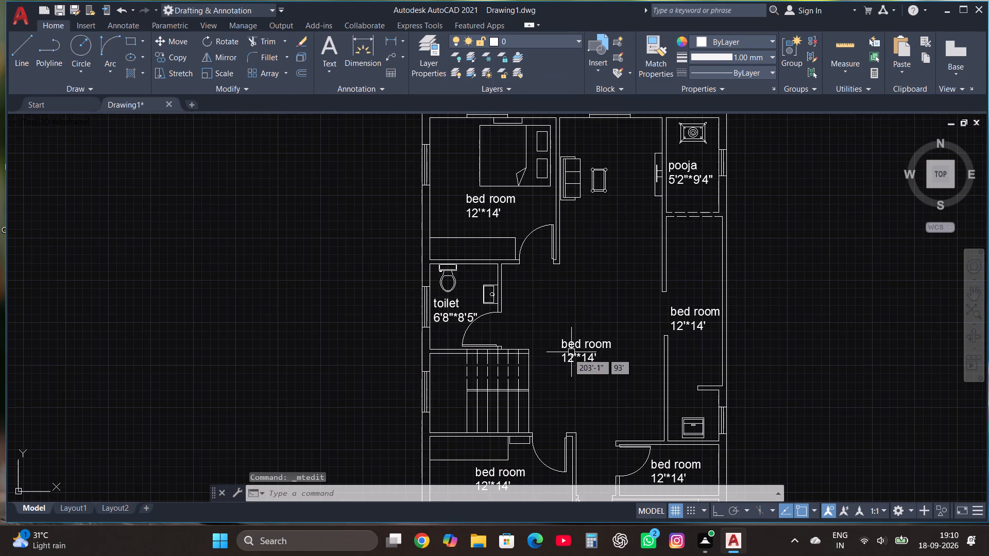
left_click(570, 351)
right_click(570, 351)
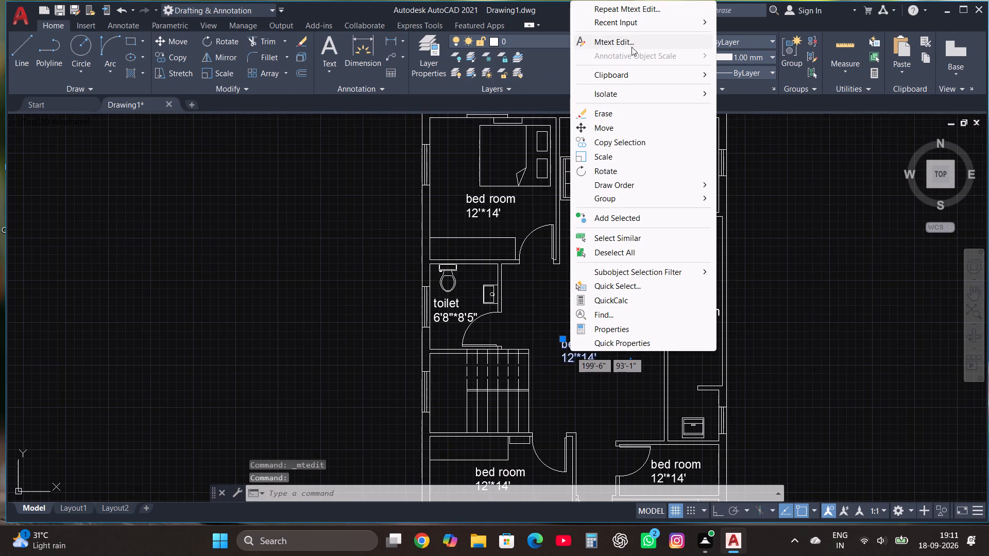
left_click(633, 43)
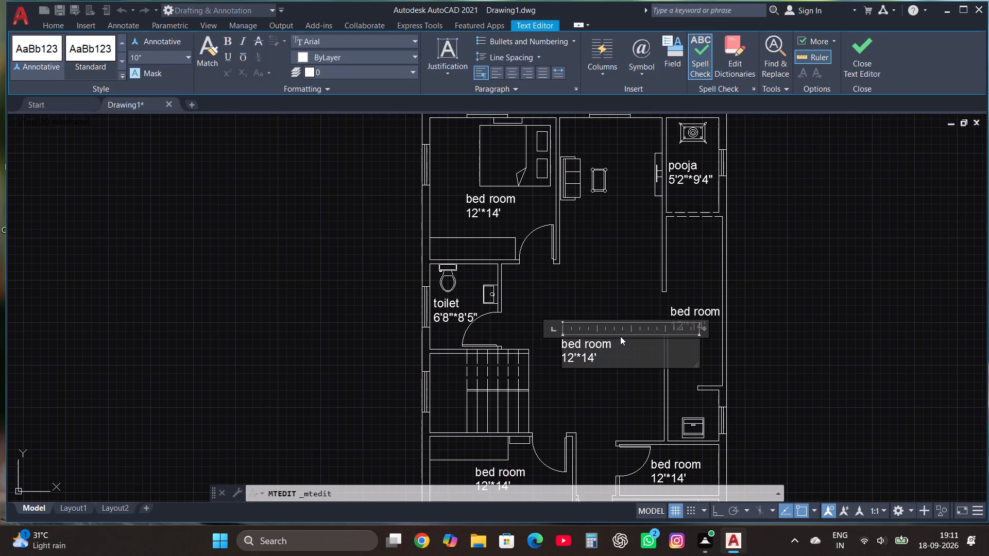
left_click(620, 337)
left_click(620, 337)
left_click(622, 344)
key("BackSpace")
key("BackSpace")
key("BackSpace")
key("BackSpace")
key("BackSpace")
key("BackSpace")
key("BackSpace")
key("BackSpace")
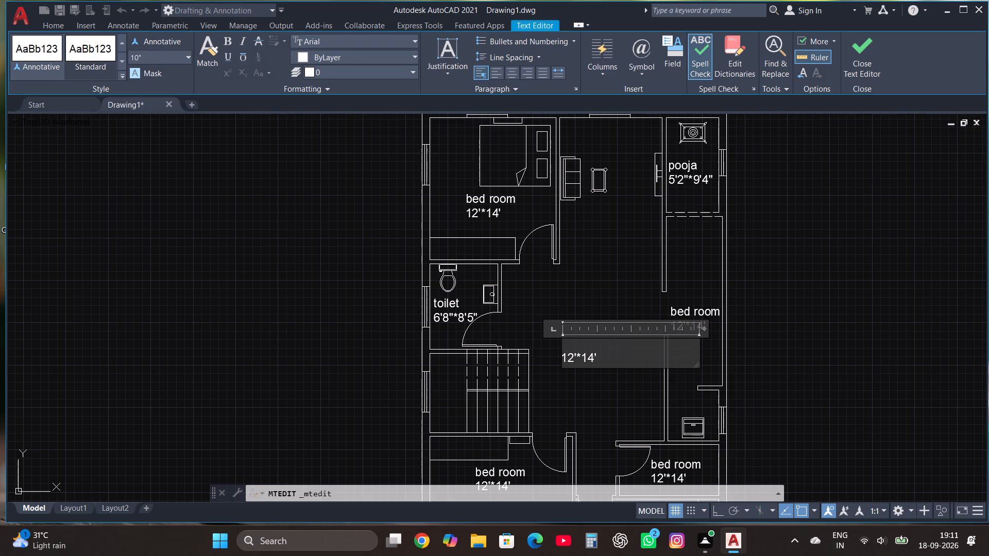
type("living")
key("slash")
type("dining")
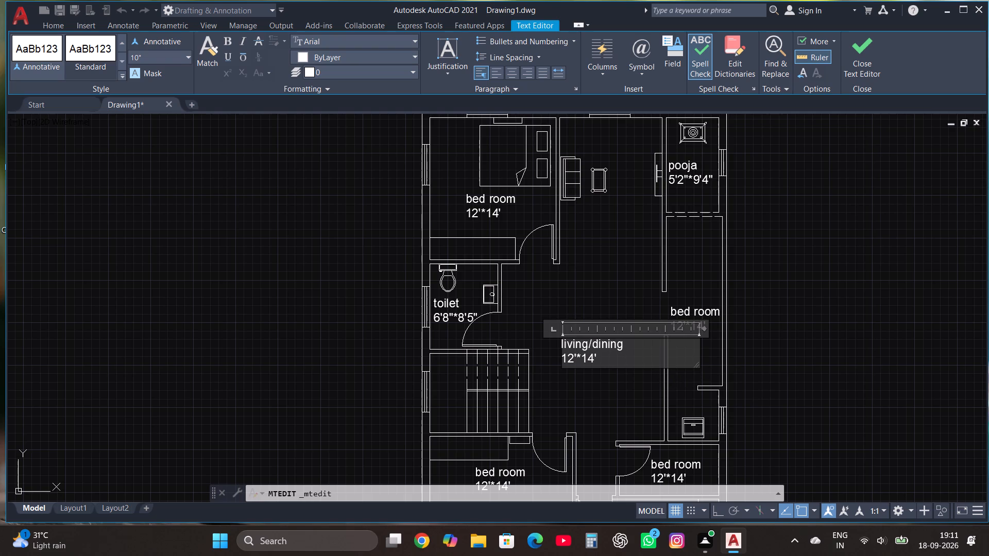
Replace the size line of the living/dining label with 10'4"*29'3" and finish editing the text.
left_click(621, 357)
key("BackSpace")
key("BackSpace")
key("BackSpace")
key("BackSpace")
key("BackSpace")
key("BackSpace")
key("0")
type("'4\"")
key("asterisk")
type("29")
key("apostrophe")
type("3\"")
key("Return")
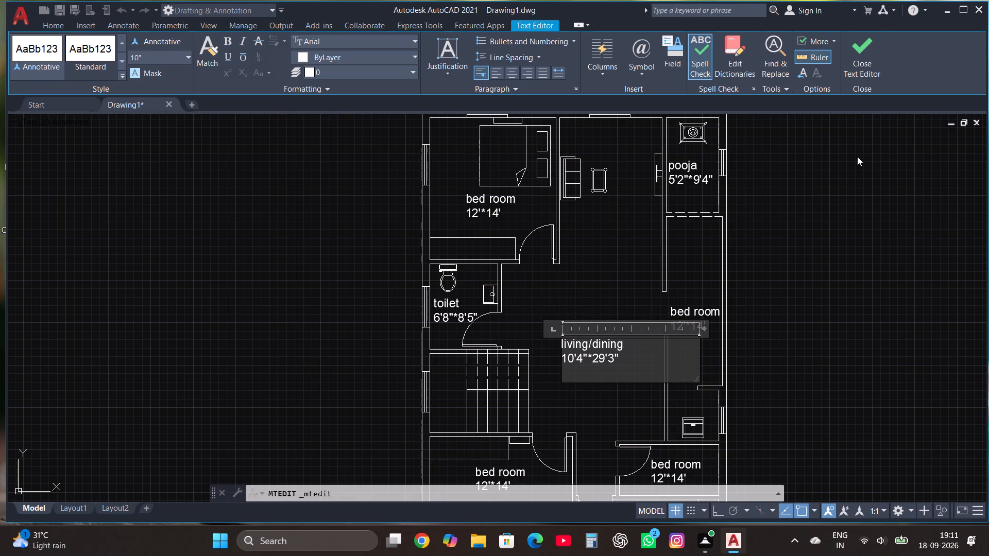
left_click(861, 47)
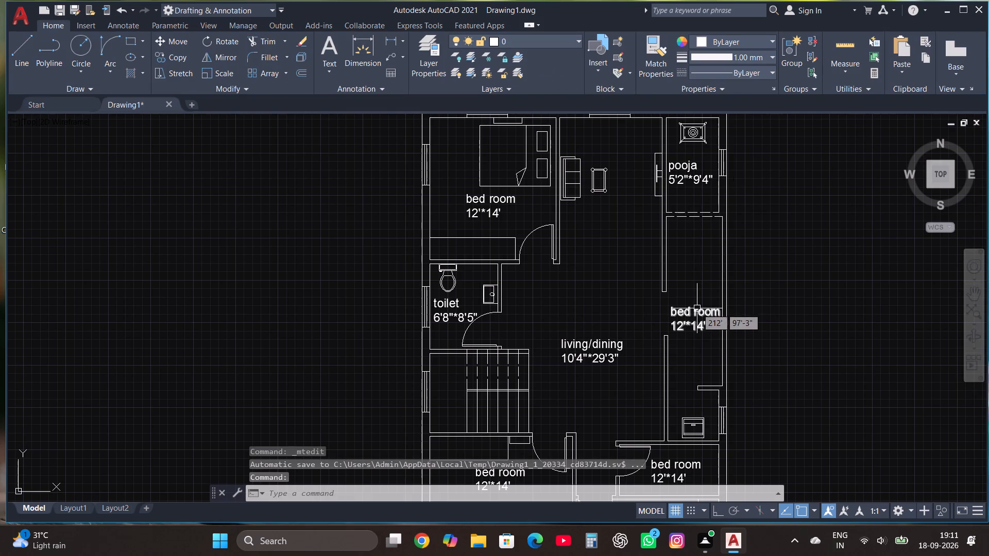
Replace the size line of the southwest bedroom's label with 14'*14' and finish editing the text.
scroll(672, 262, "down", 2)
scroll(607, 334, "up", 3)
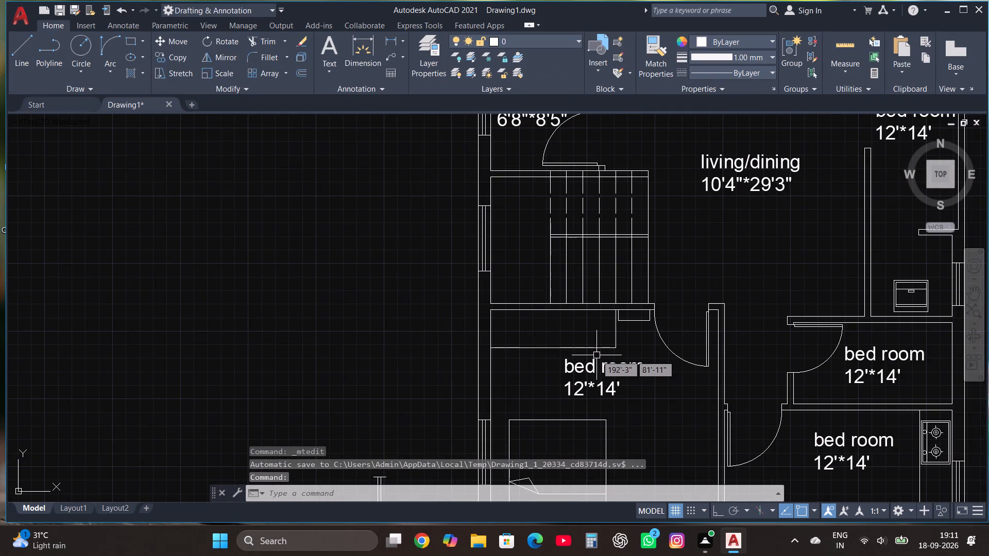
left_click(595, 374)
right_click(595, 374)
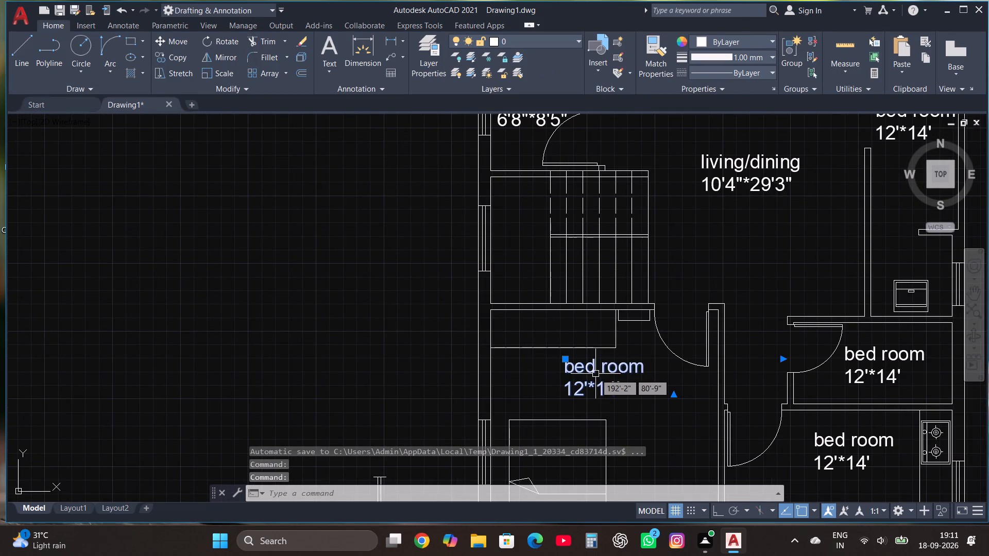
left_click(667, 63)
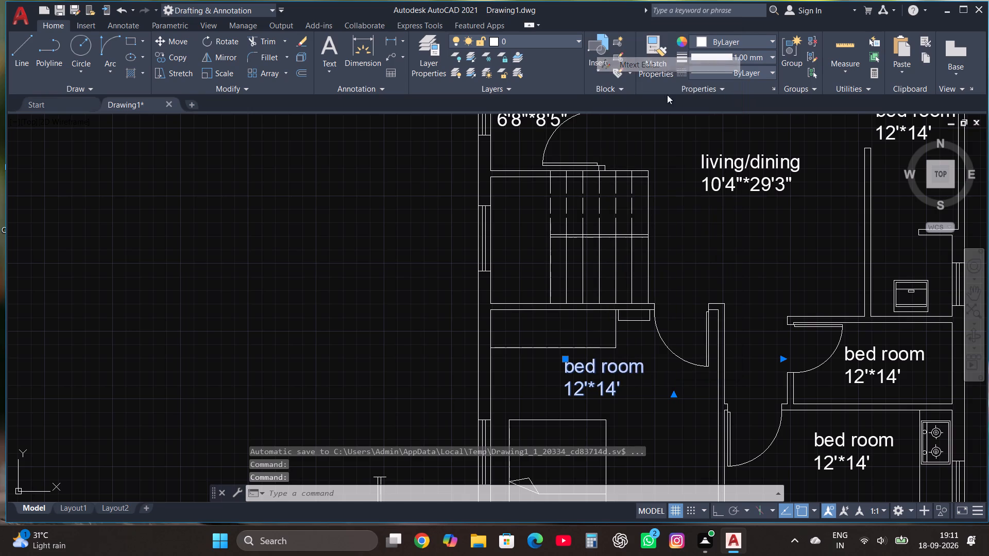
left_click(629, 393)
key("BackSpace")
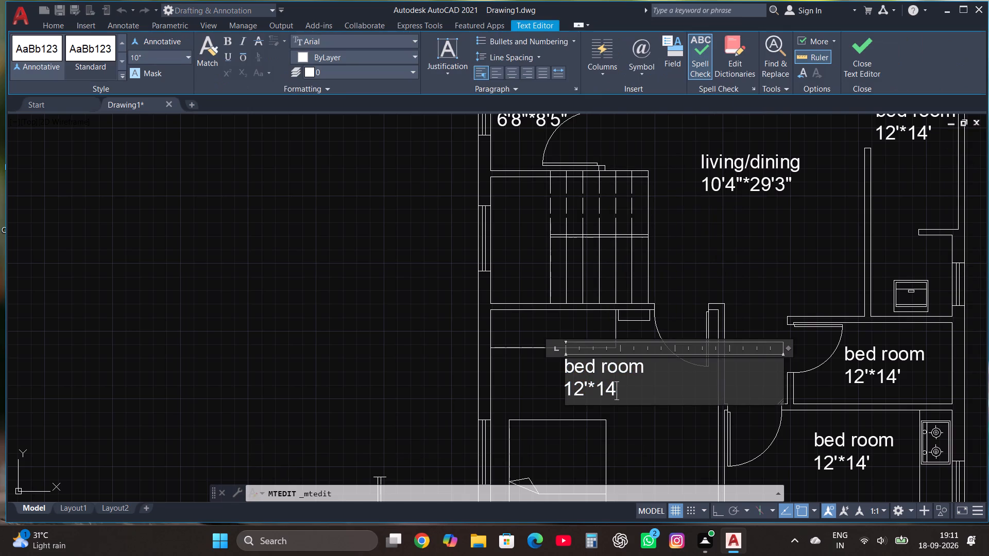
key("BackSpace")
key("BackSpace")
key("BackSpace")
key("BackSpace")
key("BackSpace")
type("4'*")
type("14'")
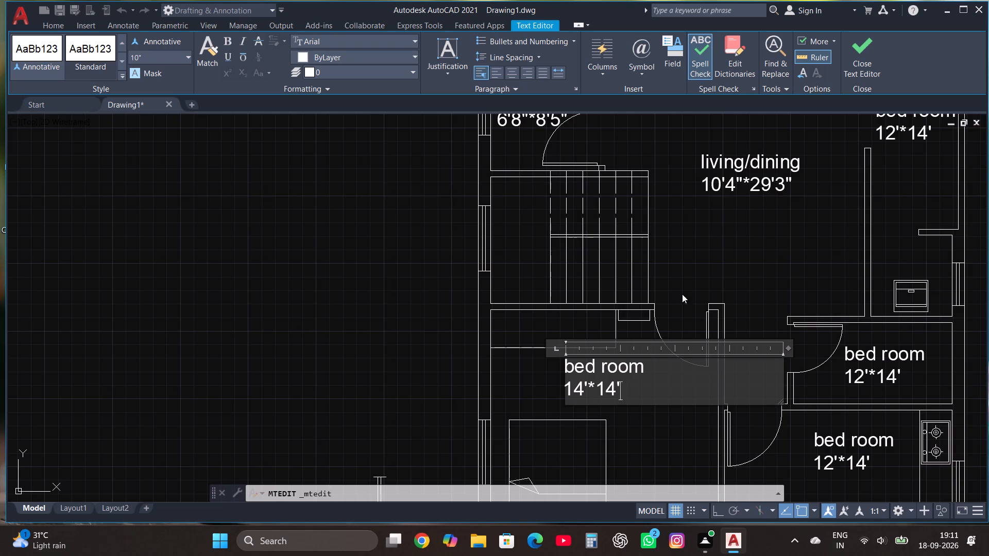
left_click(869, 38)
Edit the label in the small room directly north of the kitchen, replacing its room name with "store".
scroll(636, 250, "down", 2)
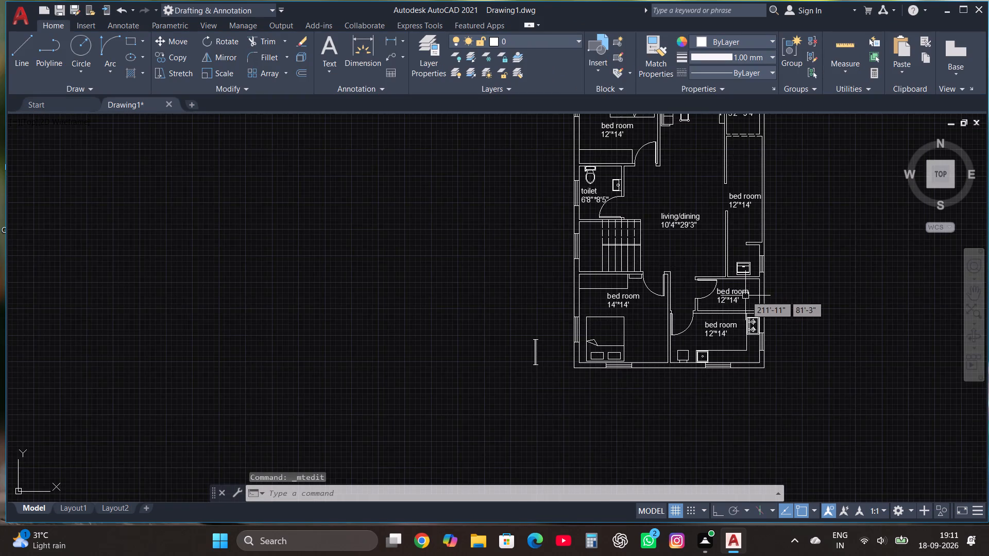
scroll(746, 296, "up", 1)
left_click(728, 291)
right_click(728, 291)
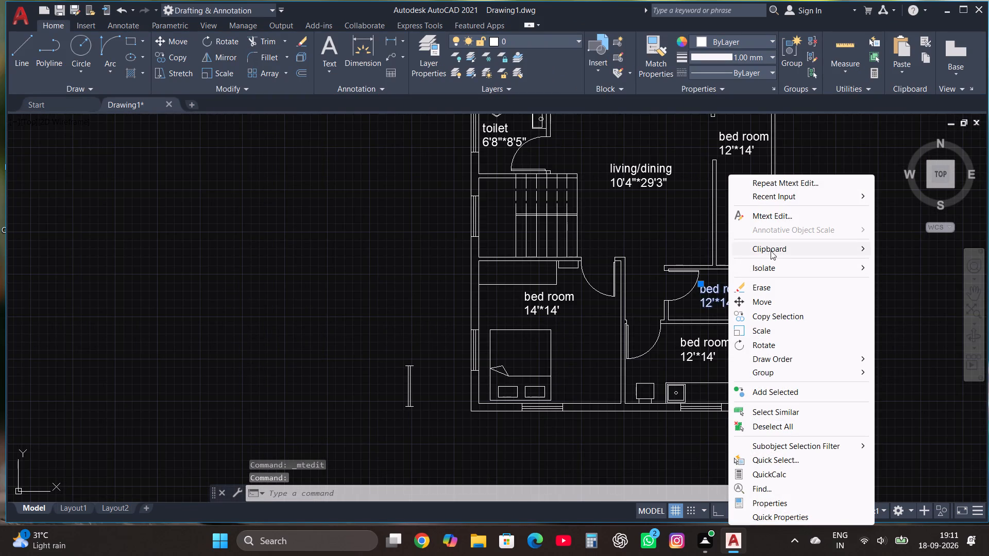
left_click(787, 215)
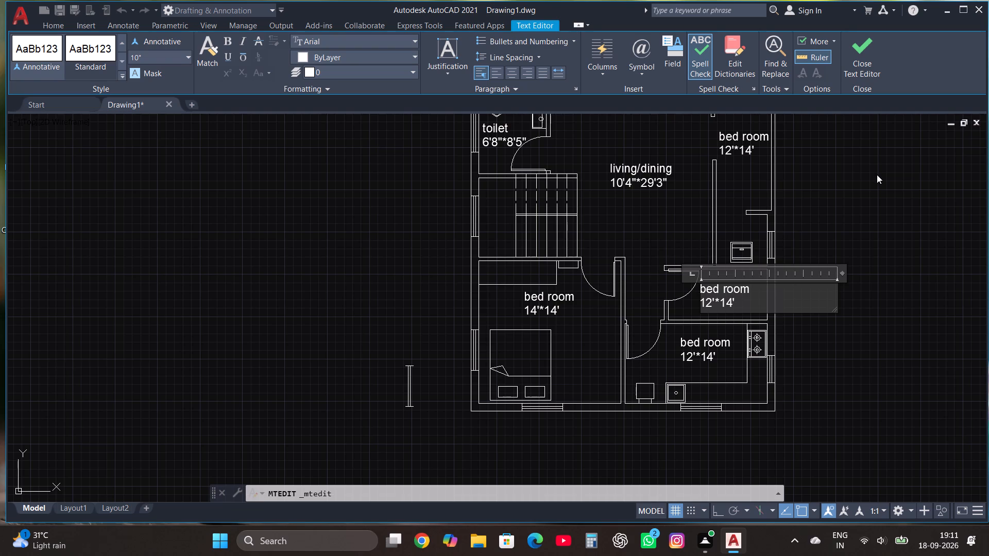
left_click(769, 279)
left_click(762, 293)
key("BackSpace")
key("BackSpace")
key("BackSpace")
key("BackSpace")
key("BackSpace")
key("BackSpace")
key("BackSpace")
key("BackSpace")
type("sto")
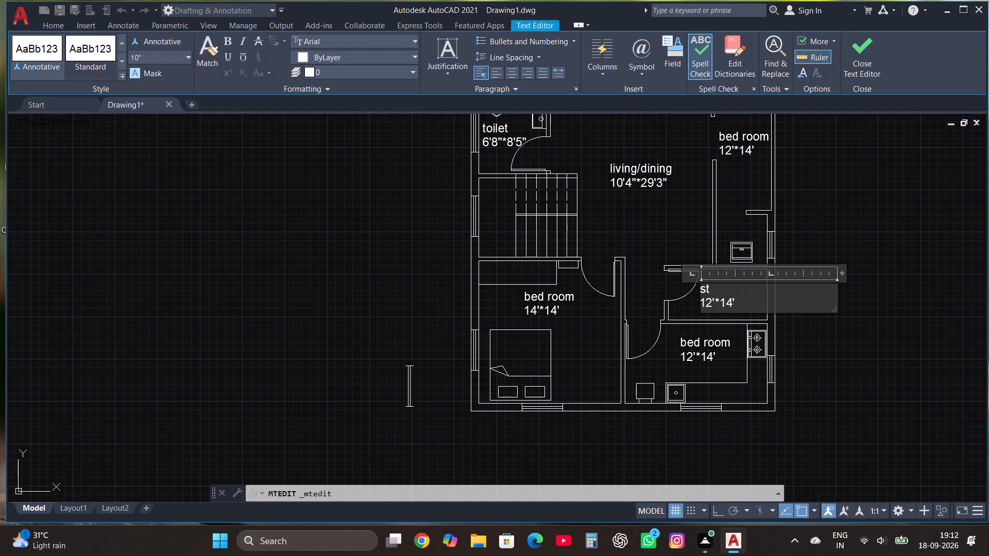
type("re")
Replace the size line of the store label with 10'6"*5' and finish editing the text.
left_click(749, 304)
key("BackSpace")
key("BackSpace")
key("BackSpace")
key("BackSpace")
key("BackSpace")
key("BackSpace")
key("1")
key("BackSpace")
key("0")
key("apostrophe")
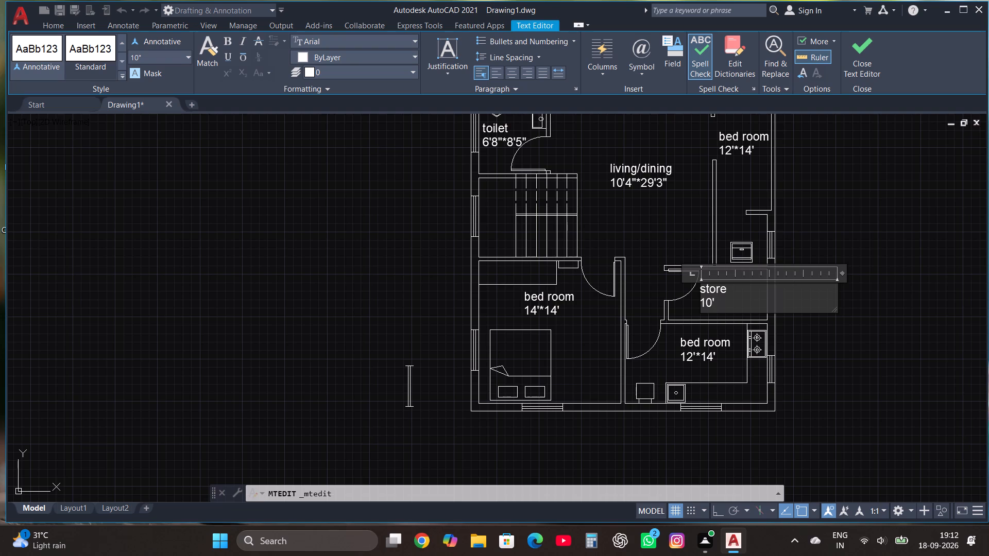
key("9")
key("BackSpace")
type("6\"")
type("*5'")
left_click(865, 54)
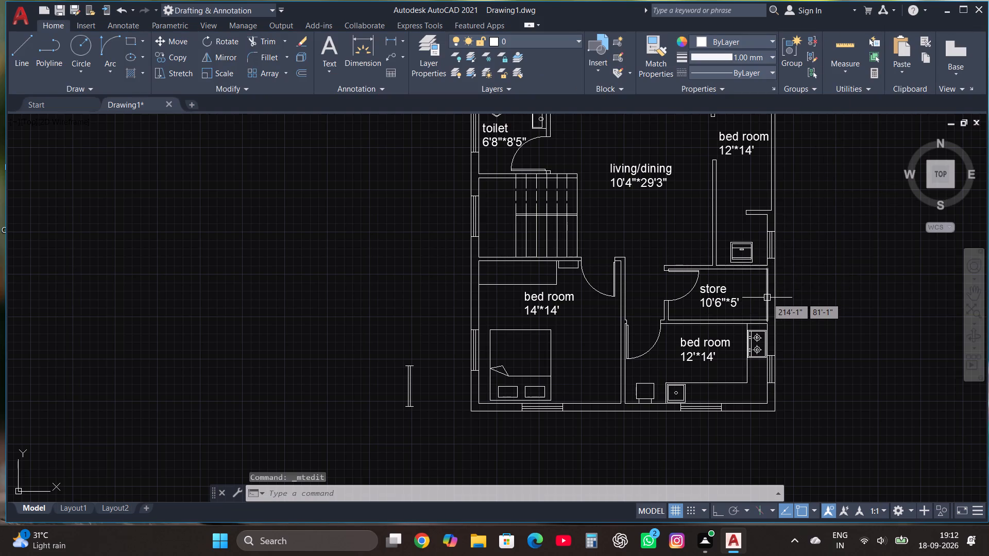
Edit the label in the southeast room with the stove and sink, replacing its room name with "kitchen".
left_click(703, 349)
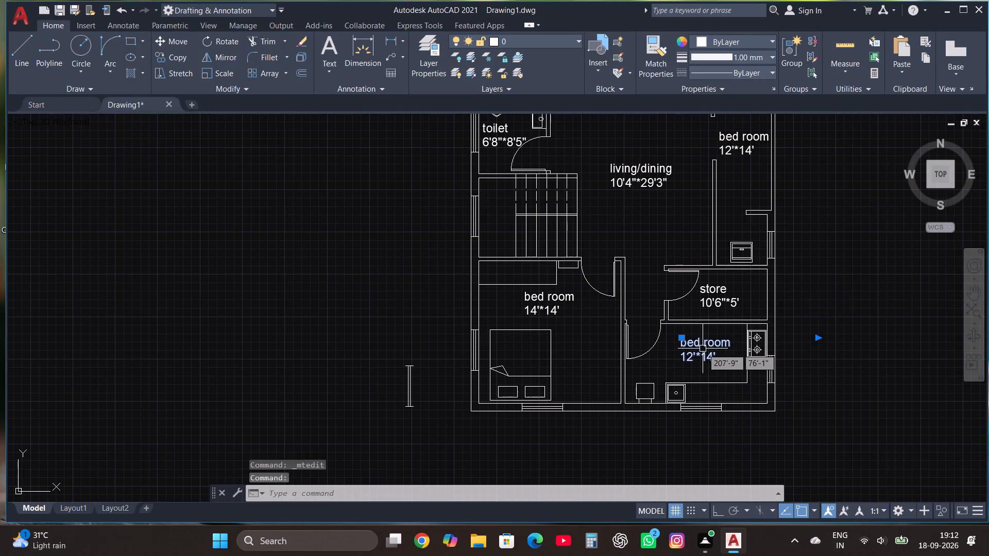
right_click(703, 349)
left_click(736, 215)
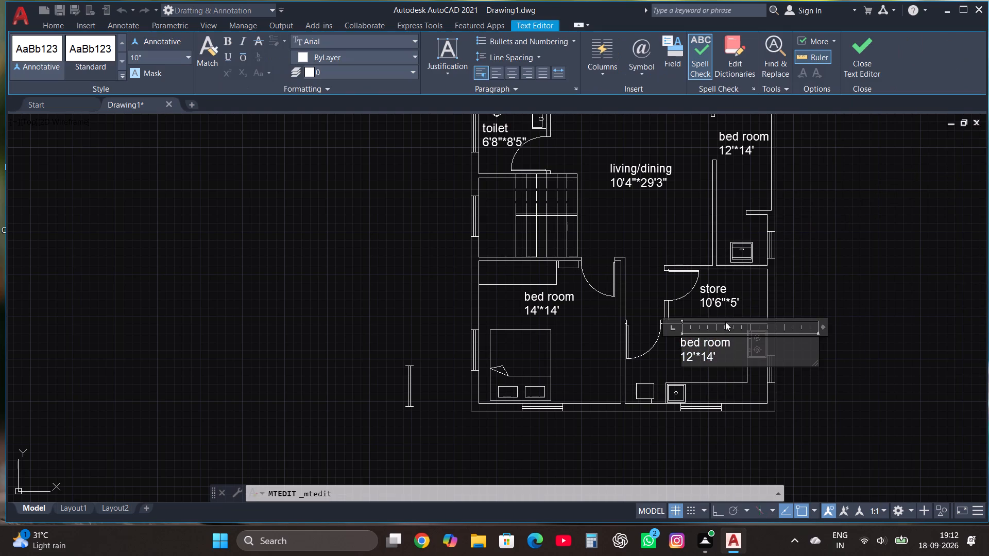
left_click(732, 339)
key("BackSpace")
key("BackSpace")
key("BackSpace")
key("BackSpace")
key("BackSpace")
key("BackSpace")
key("BackSpace")
key("BackSpace")
type("kitchen")
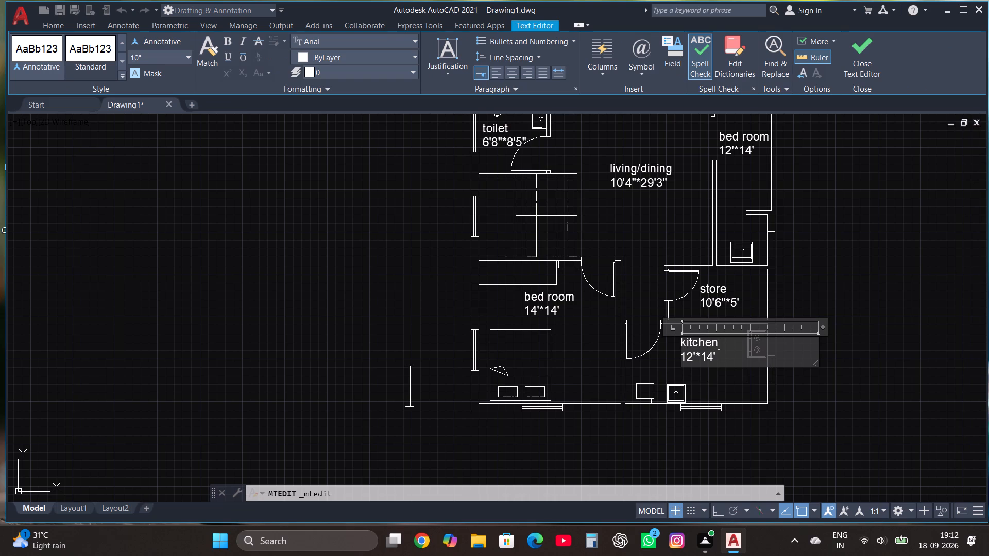
Replace the size line of the kitchen label with 14'*8'7" and finish editing the text.
left_click(735, 360)
key("BackSpace")
key("BackSpace")
key("BackSpace")
key("BackSpace")
key("BackSpace")
key("BackSpace")
key("1")
key("BackSpace")
type("4'")
key("asterisk")
type("8'")
key("7")
key("shift+quotedbl")
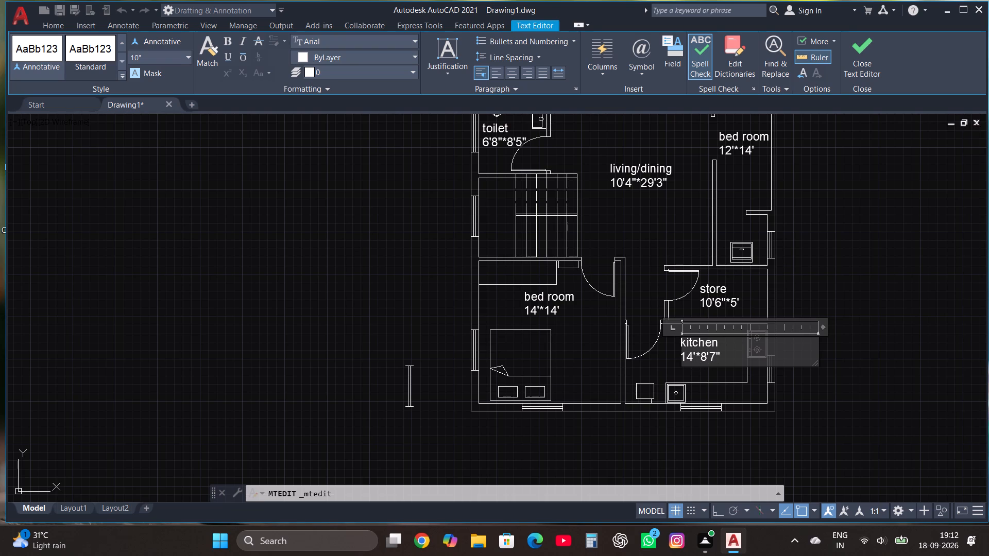
left_click(858, 52)
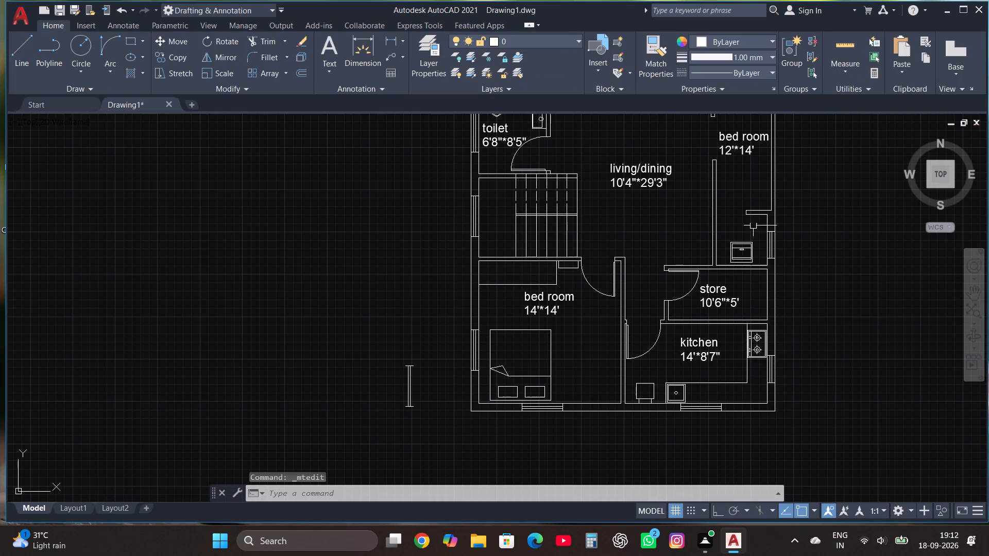
Copy the store label into the small room directly north of the store, above the washbasin.
left_click(714, 296)
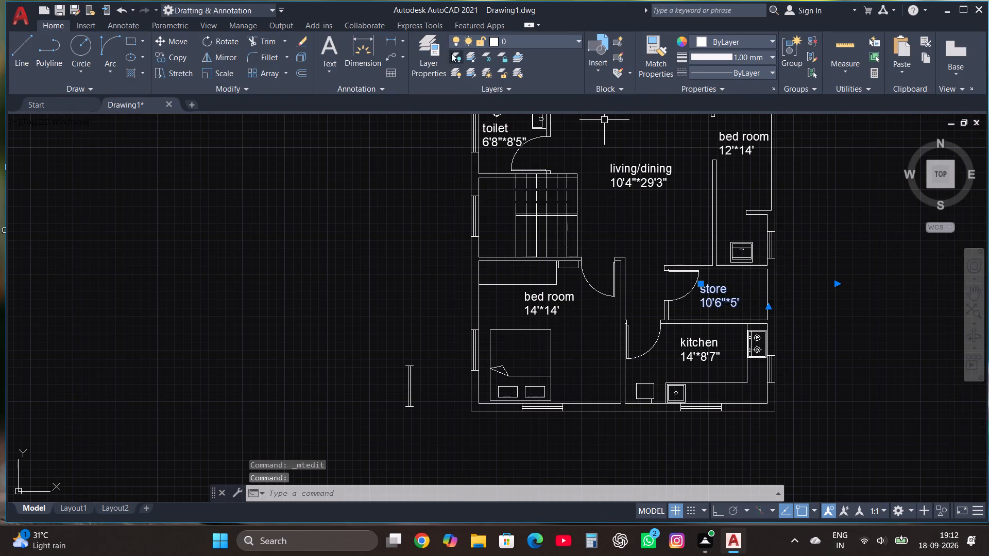
left_click(164, 57)
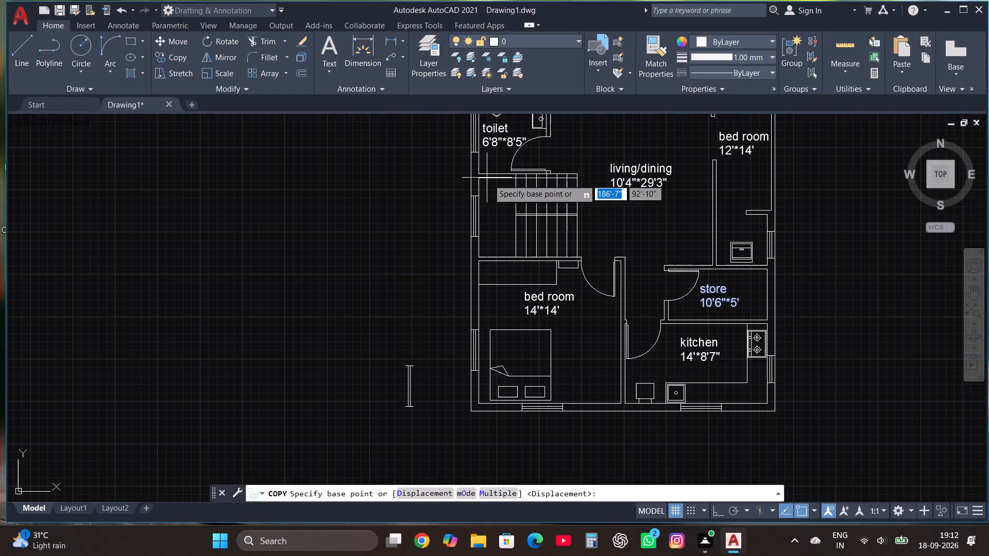
left_click(704, 287)
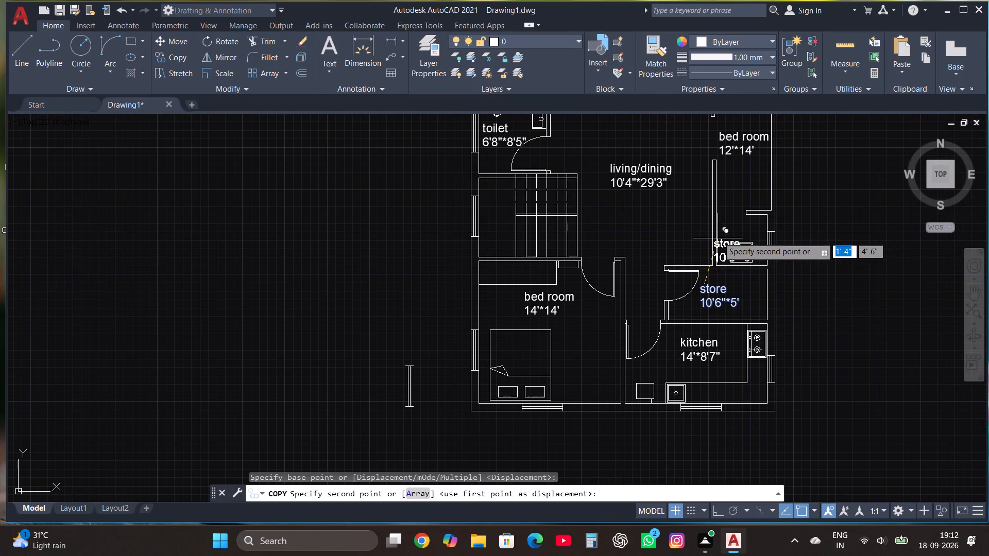
scroll(730, 221, "up", 4)
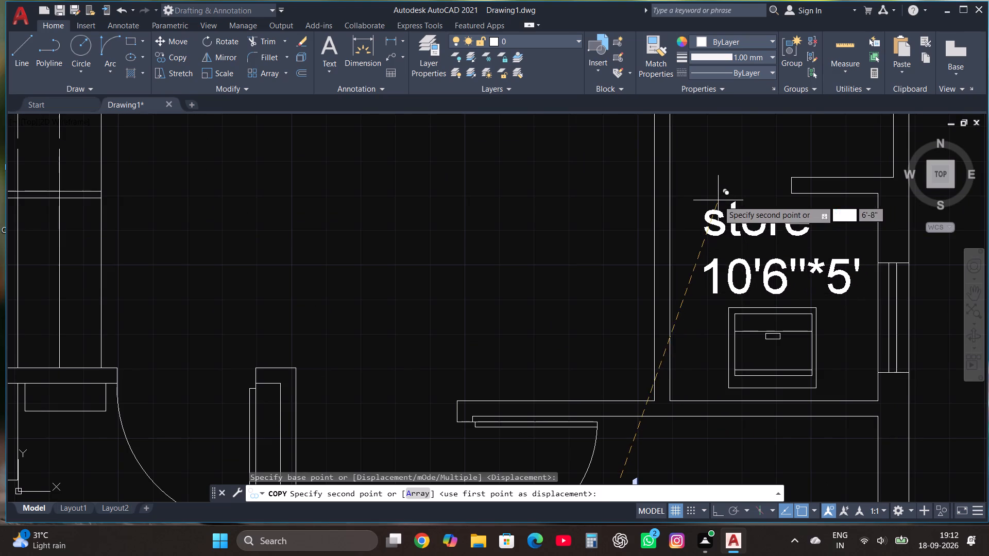
left_click(718, 200)
Edit the copied label above the washbasin, replacing its room name with "wash".
left_click(724, 227)
right_click(724, 227)
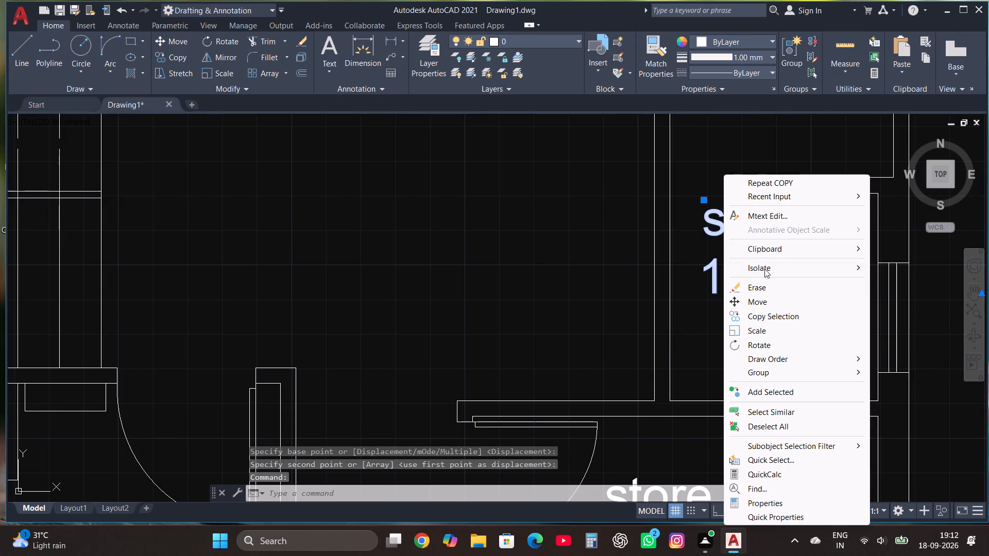
left_click(777, 218)
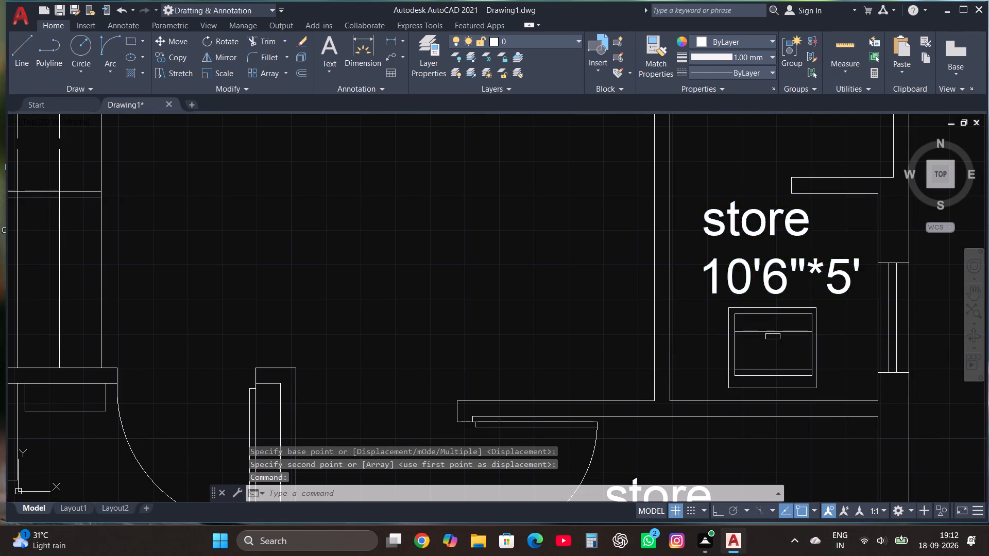
left_click(833, 224)
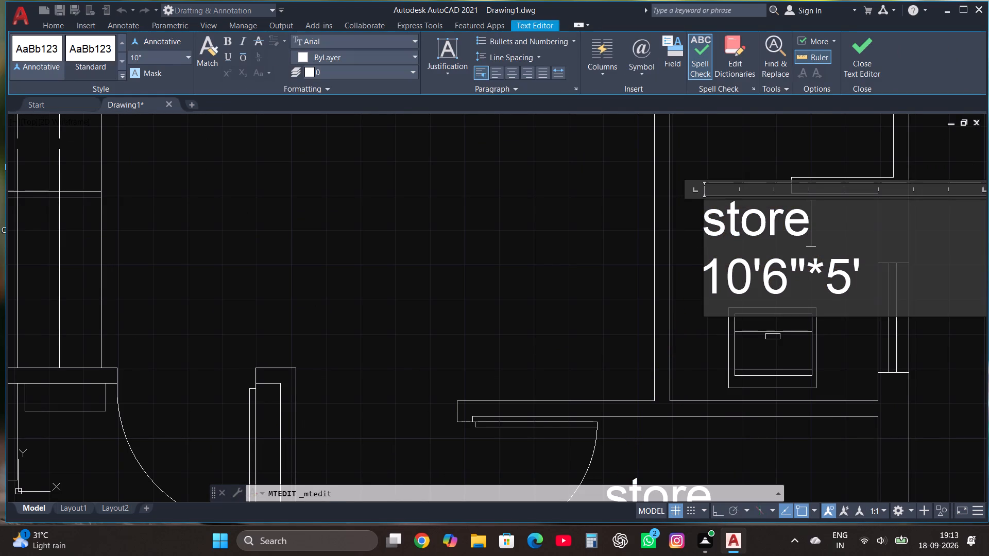
key("BackSpace")
key("BackSpace")
key("BackSpace")
key("BackSpace")
key("BackSpace")
type("wash")
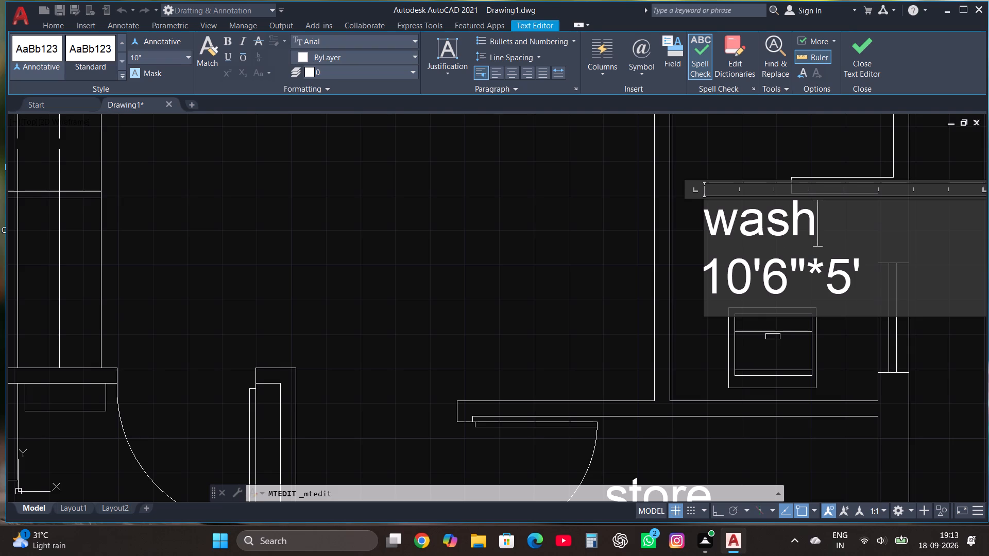
Replace the size line of the wash label with 5'2"*5' and finish editing the text.
left_click(865, 283)
key("BackSpace")
key("BackSpace")
key("BackSpace")
key("BackSpace")
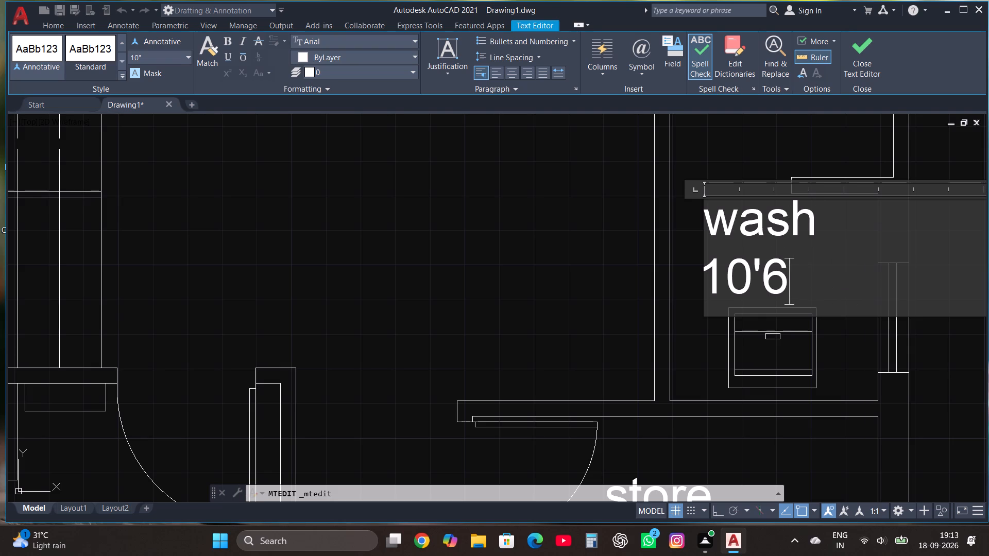
key("BackSpace")
key("BackSpace")
key("BackSpace")
key("BackSpace")
type("5'")
type("2\"")
key("asterisk")
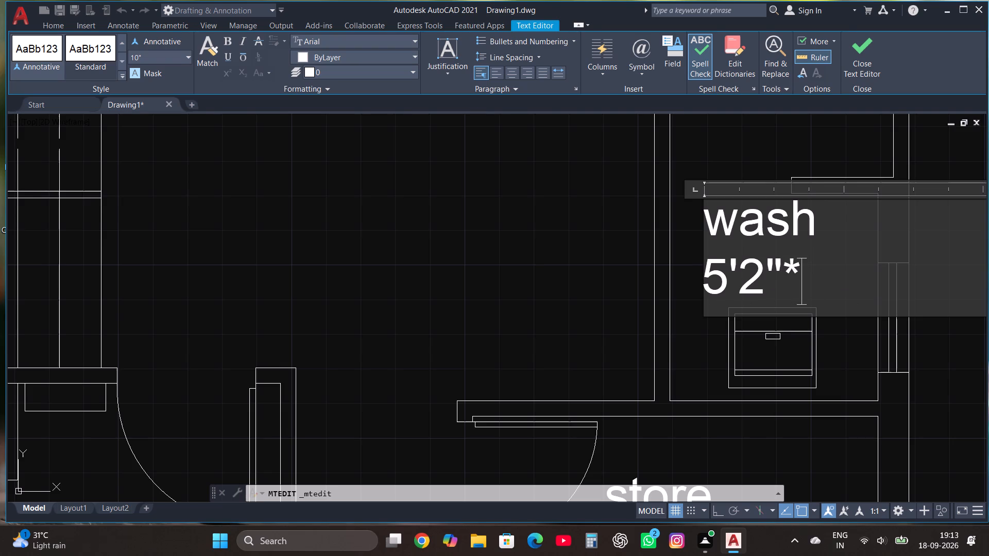
type("5'")
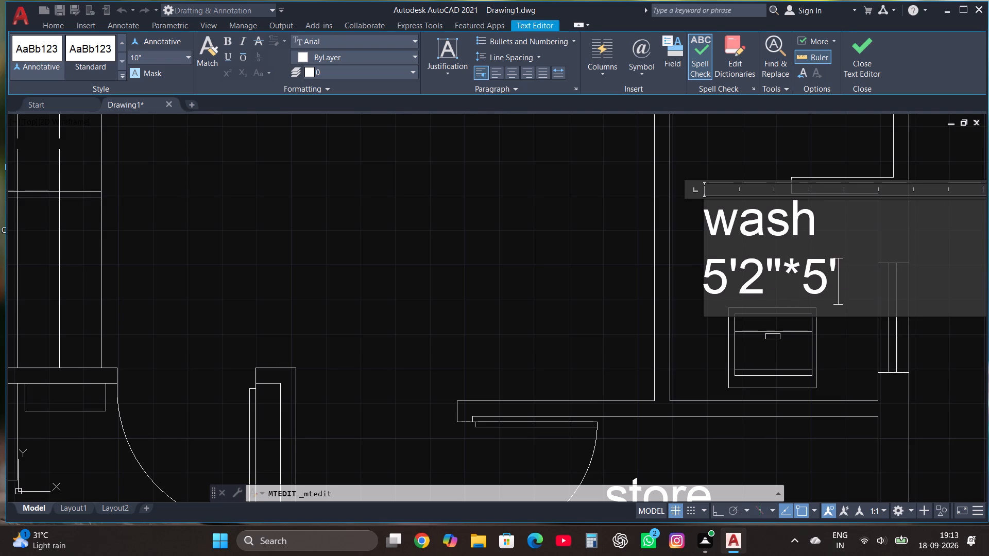
left_click(864, 27)
left_click(864, 47)
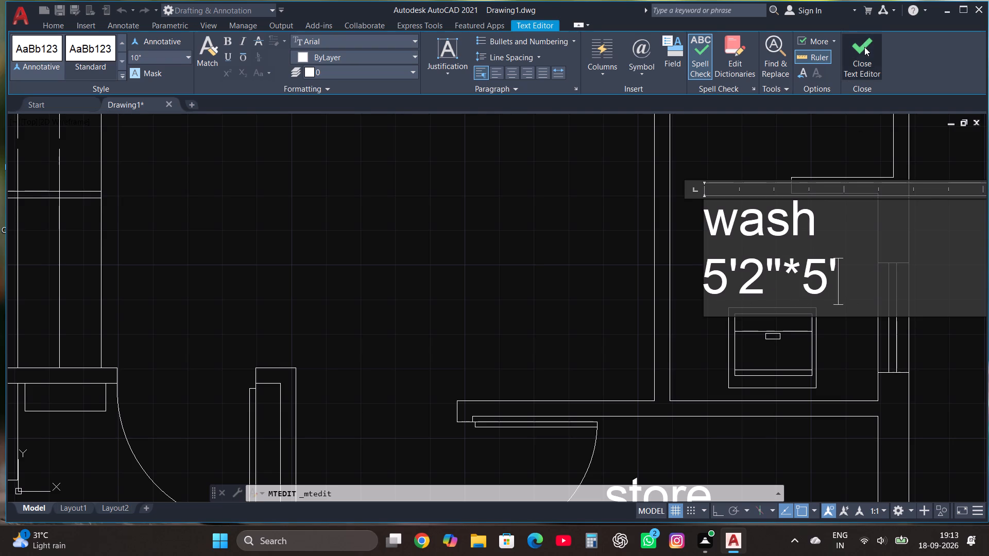
Rotate the bed room label in the narrow space north of the wash area so it reads vertically from bottom to top.
scroll(714, 251, "down", 2)
scroll(734, 303, "down", 1)
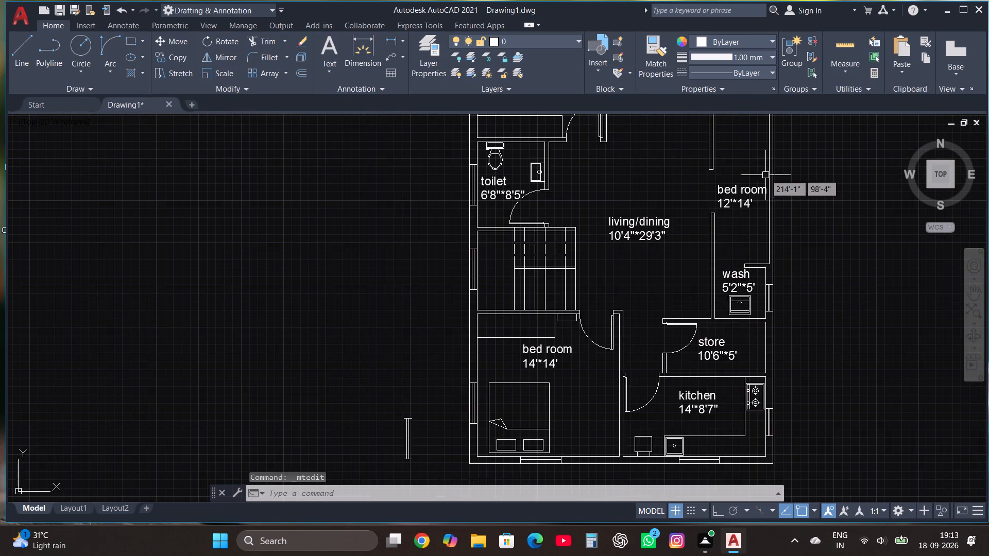
scroll(765, 174, "up", 2)
left_click(723, 217)
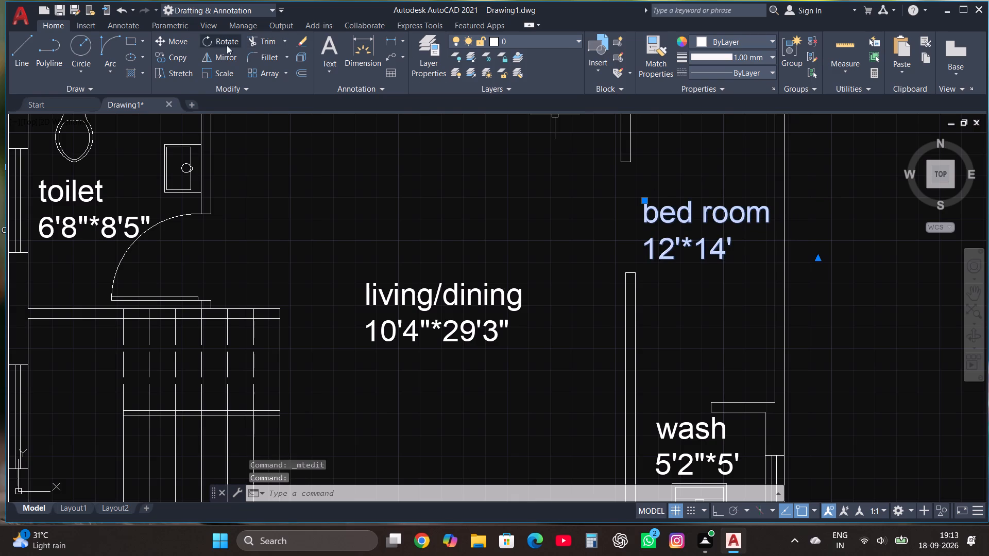
left_click(219, 41)
left_click(691, 242)
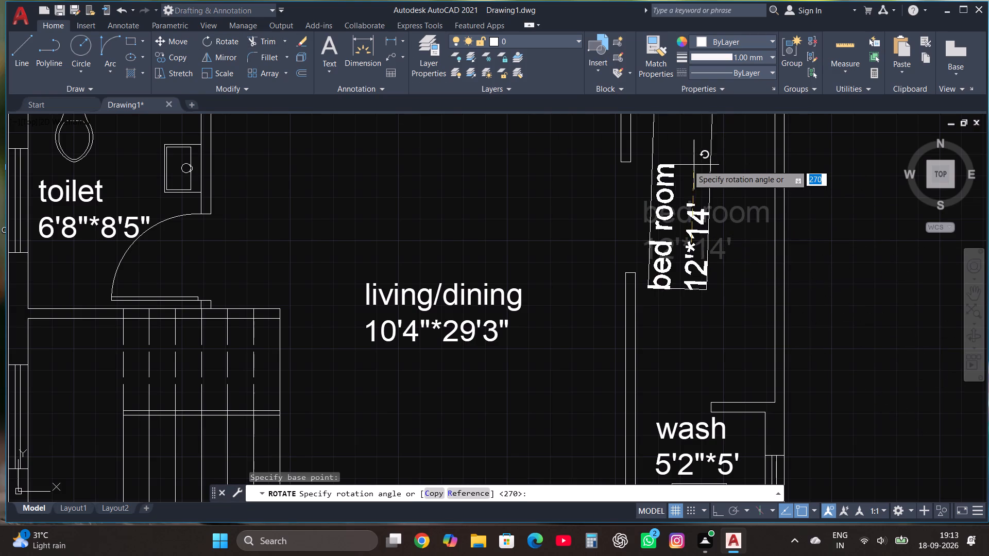
scroll(675, 320, "down", 2)
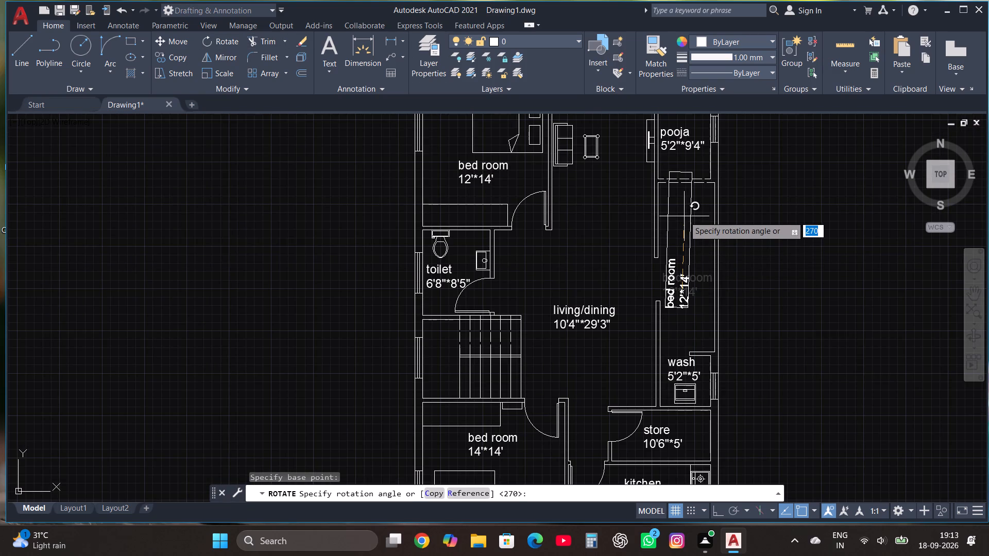
key("F8")
left_click(684, 216)
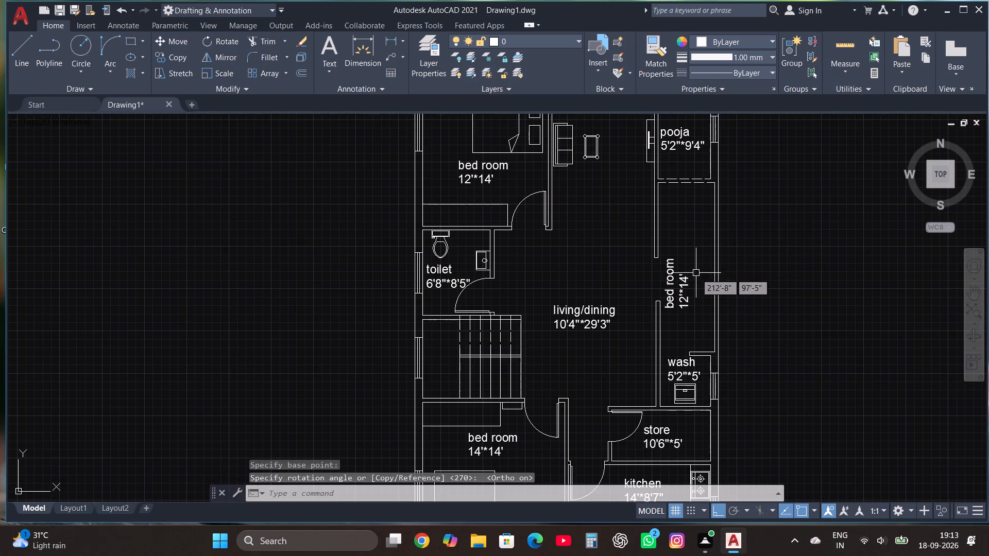
Move the rotated label slightly northeast with Ortho off, placing it midway between the walls of the narrow space.
scroll(696, 273, "up", 2)
left_click(660, 295)
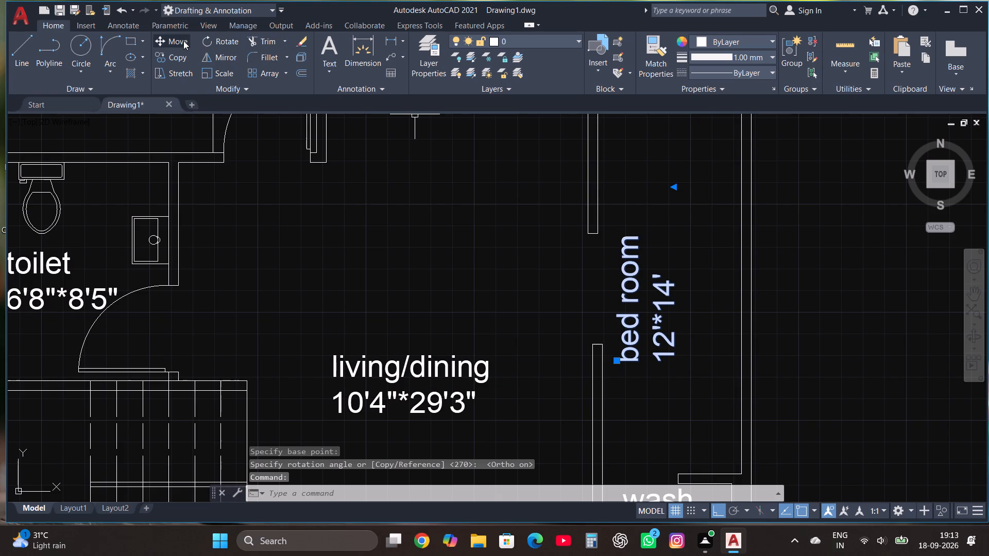
left_click(169, 34)
left_click(644, 314)
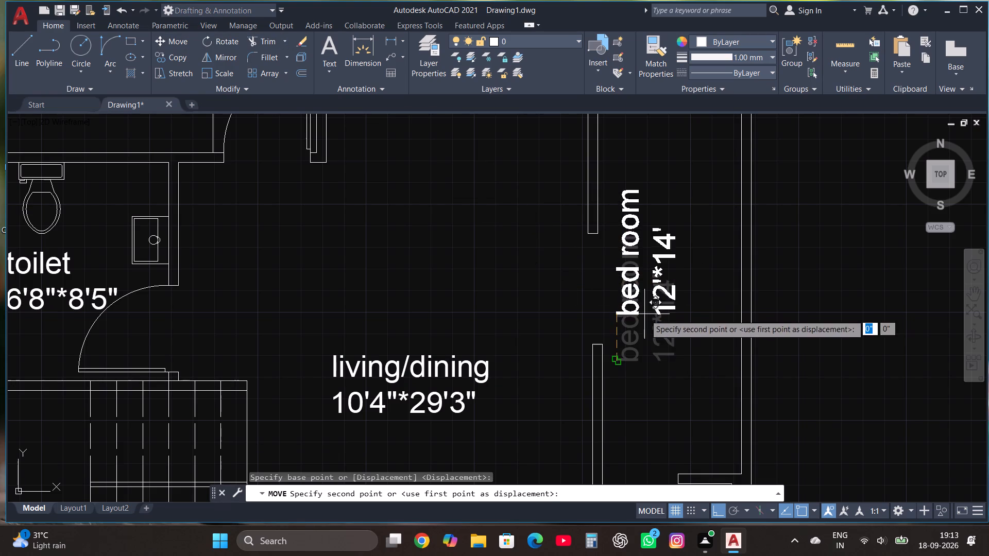
key("F8")
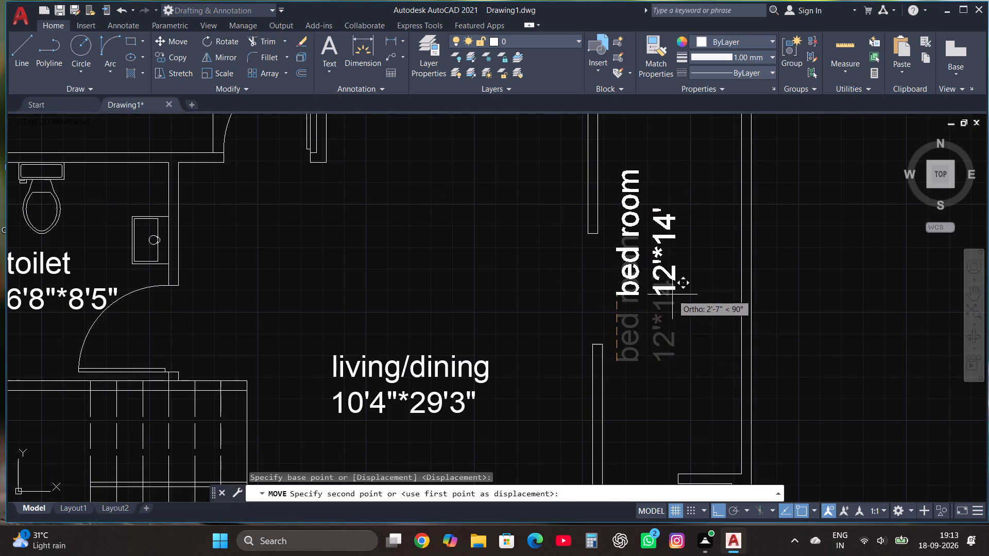
left_click(644, 319)
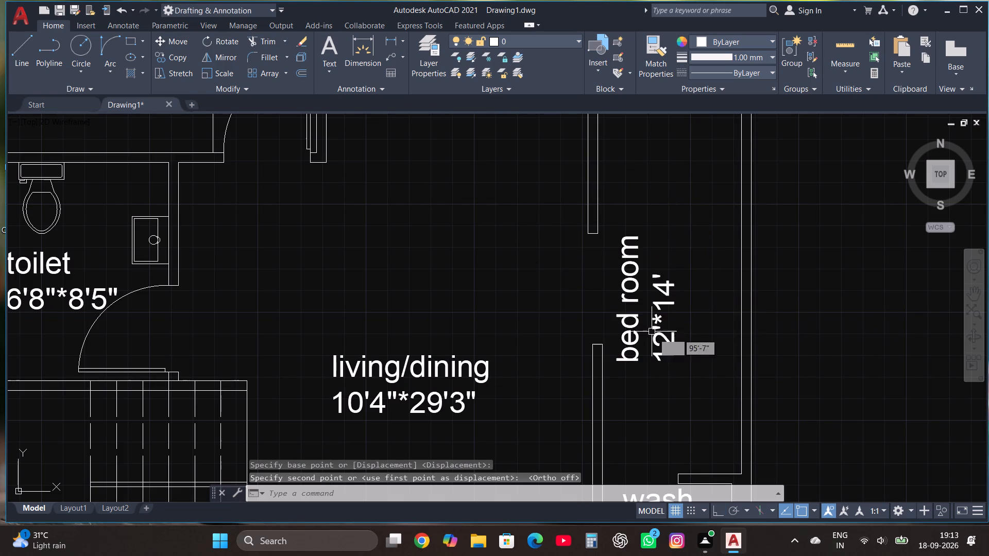
left_click(634, 325)
left_click(173, 39)
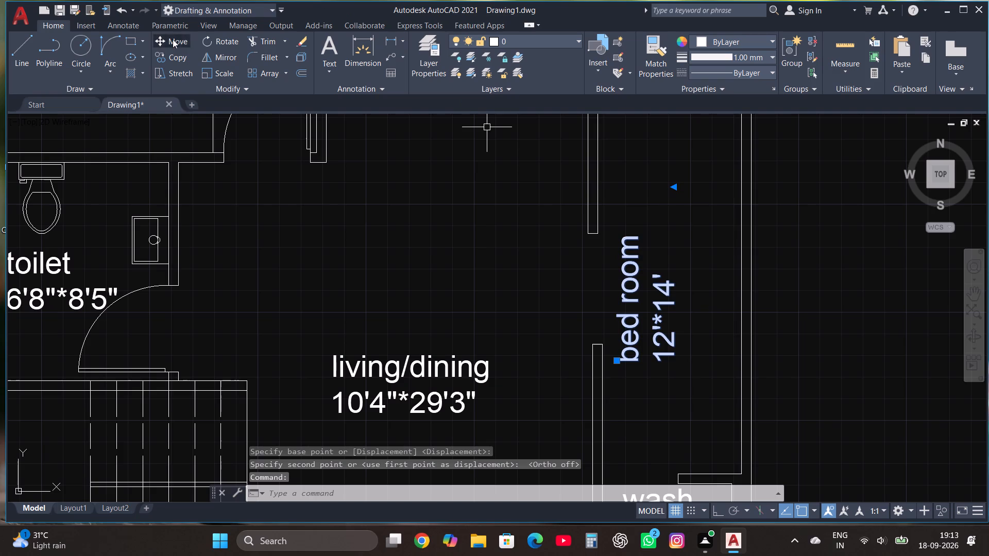
left_click(646, 319)
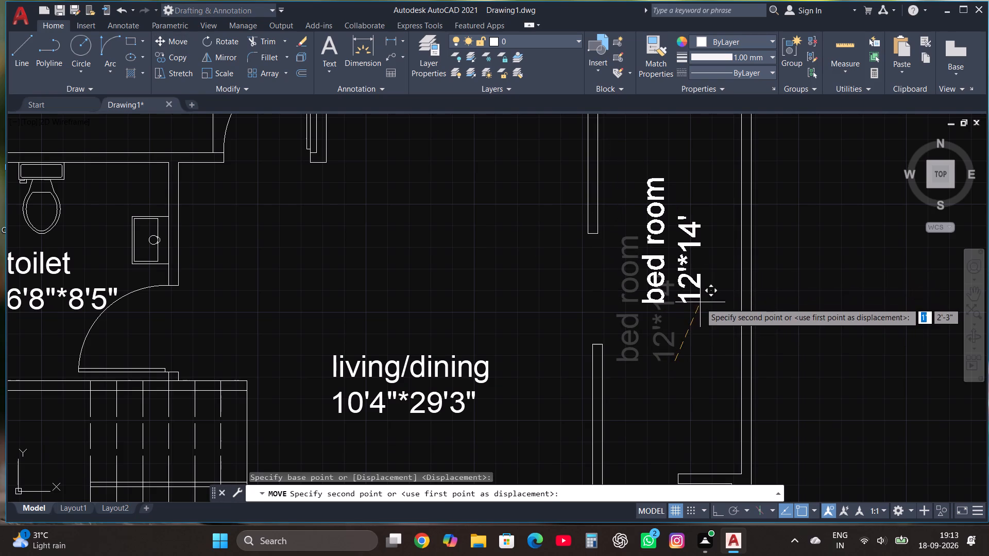
left_click(696, 314)
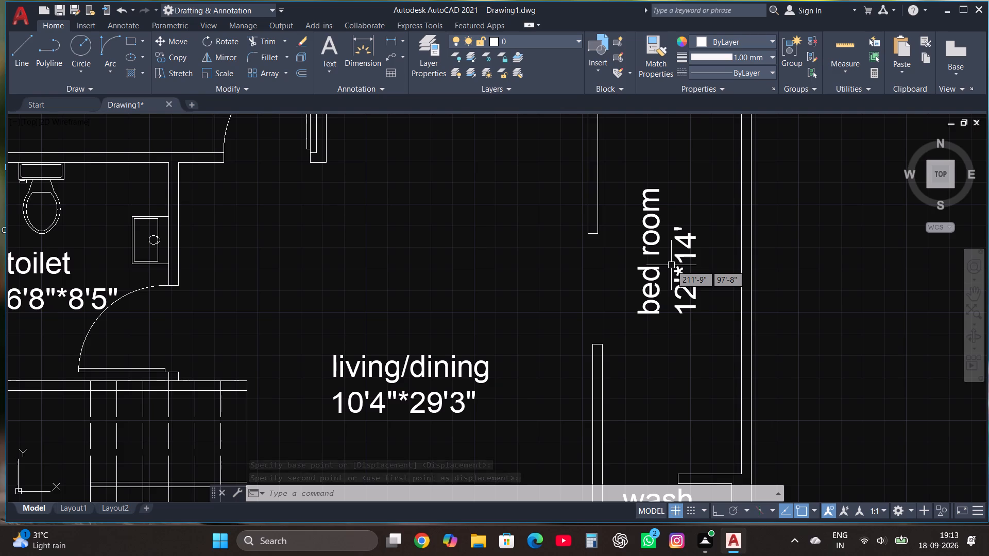
Edit the rotated label north of the wash area, replacing its room name with "6' wide verandah".
left_click(671, 265)
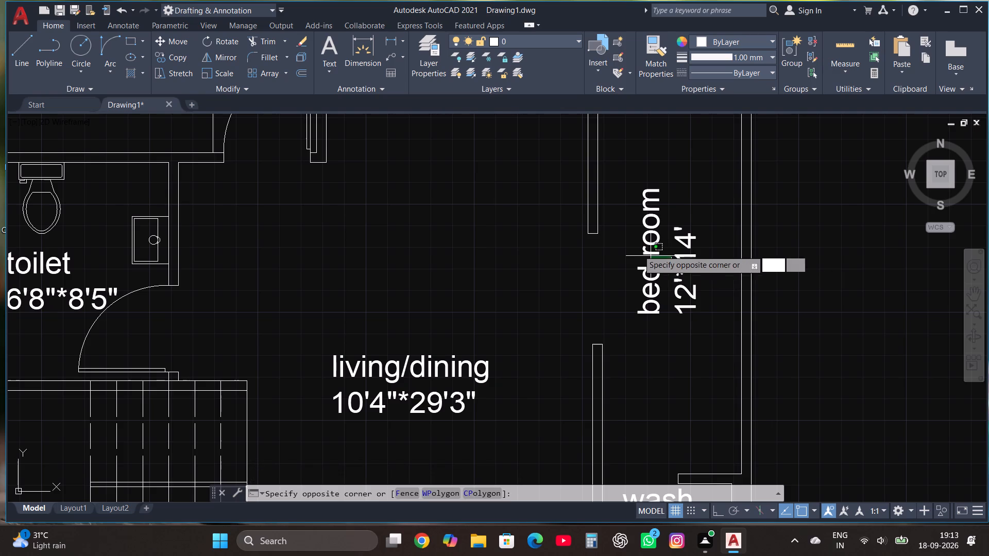
left_click(628, 242)
right_click(628, 242)
left_click(679, 220)
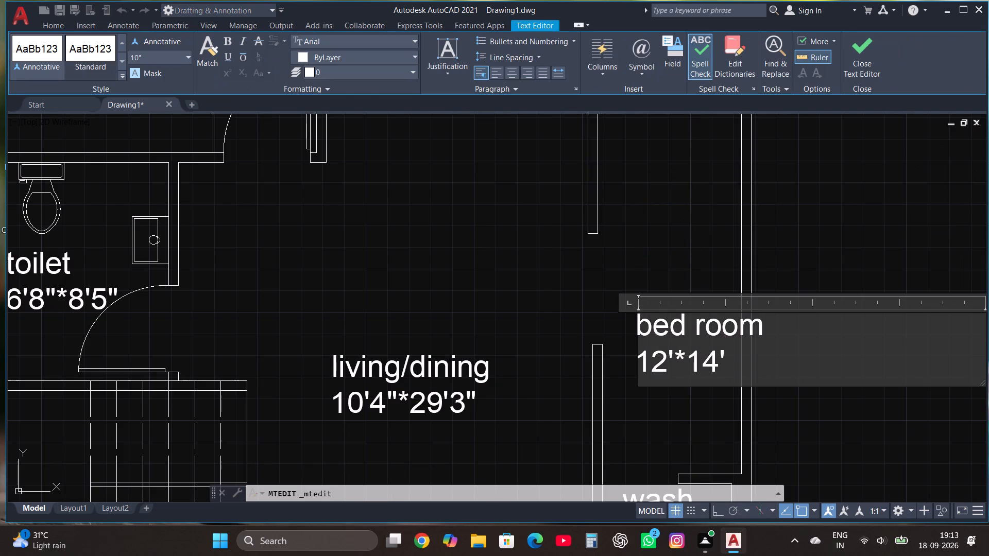
left_click(789, 337)
key("BackSpace")
key("BackSpace")
key("BackSpace")
key("BackSpace")
key("BackSpace")
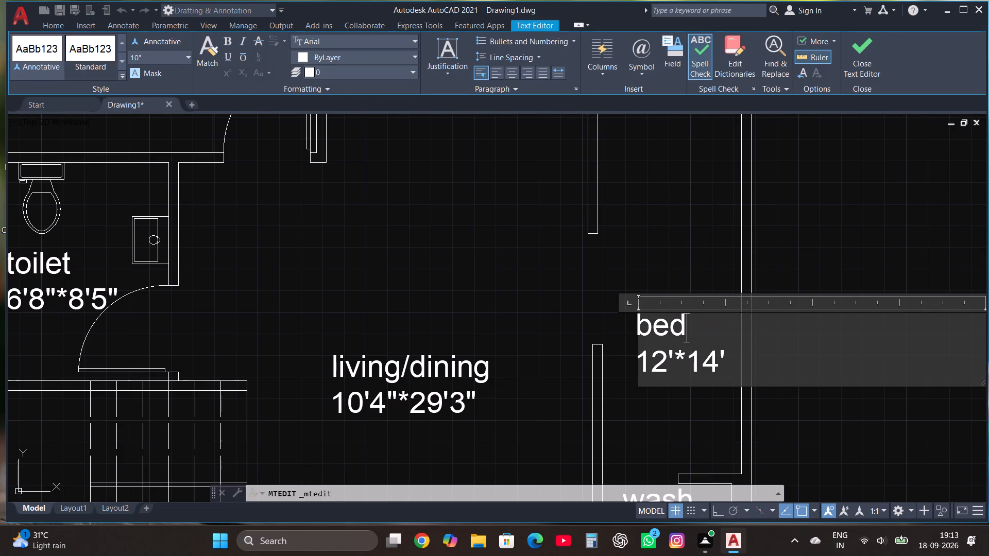
key("BackSpace")
key("BackSpace")
key("BackSpace")
key("6")
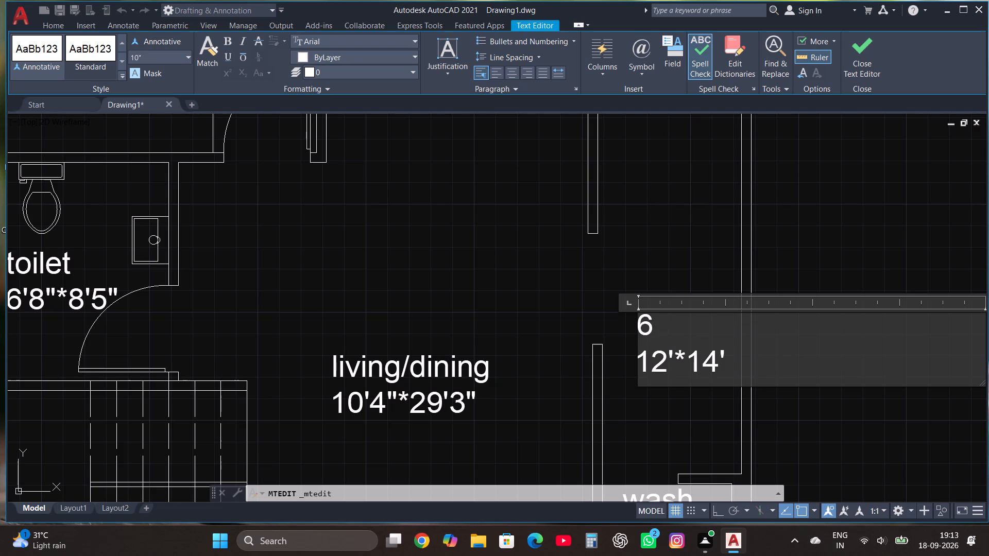
key("apostrophe")
key("space")
type("wide")
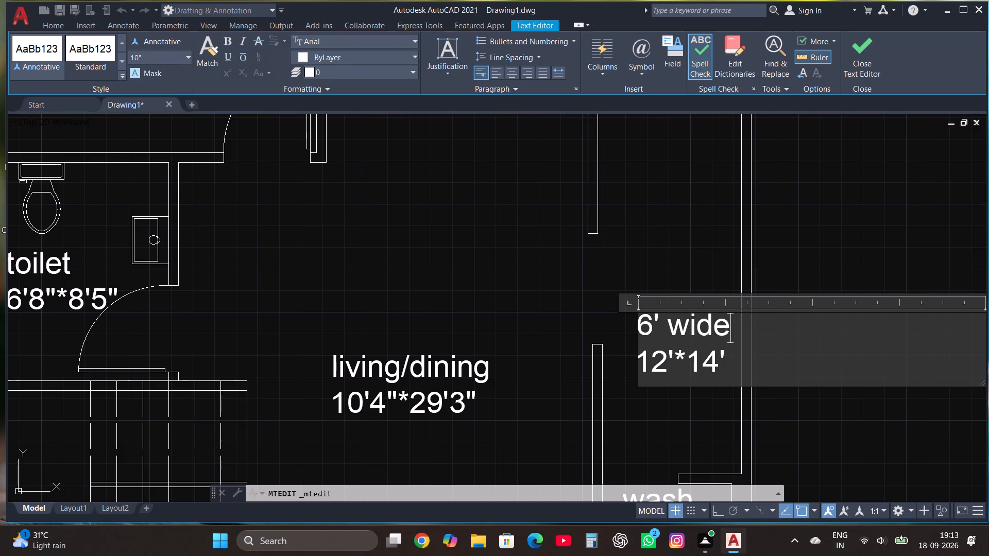
key("space")
type("vere")
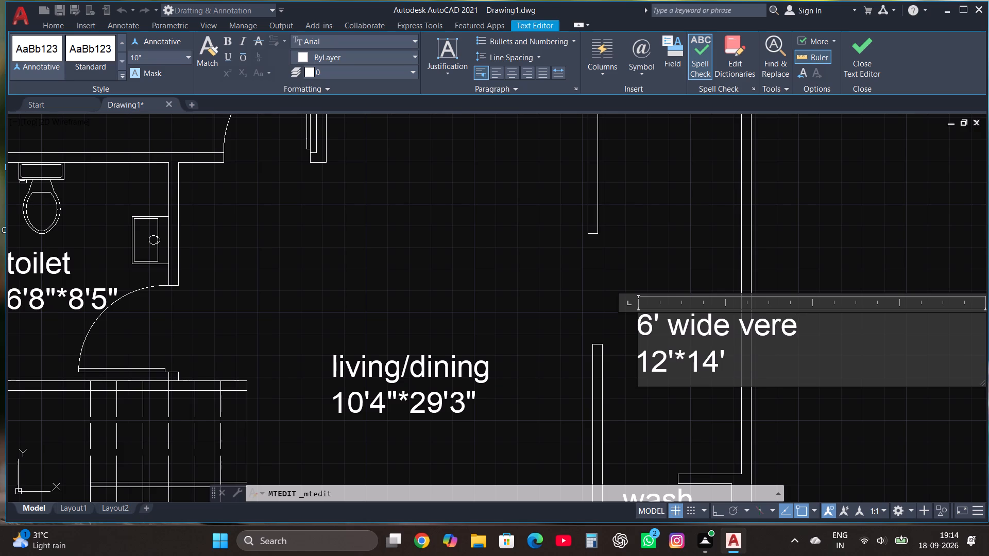
key("BackSpace")
type("an")
type("da")
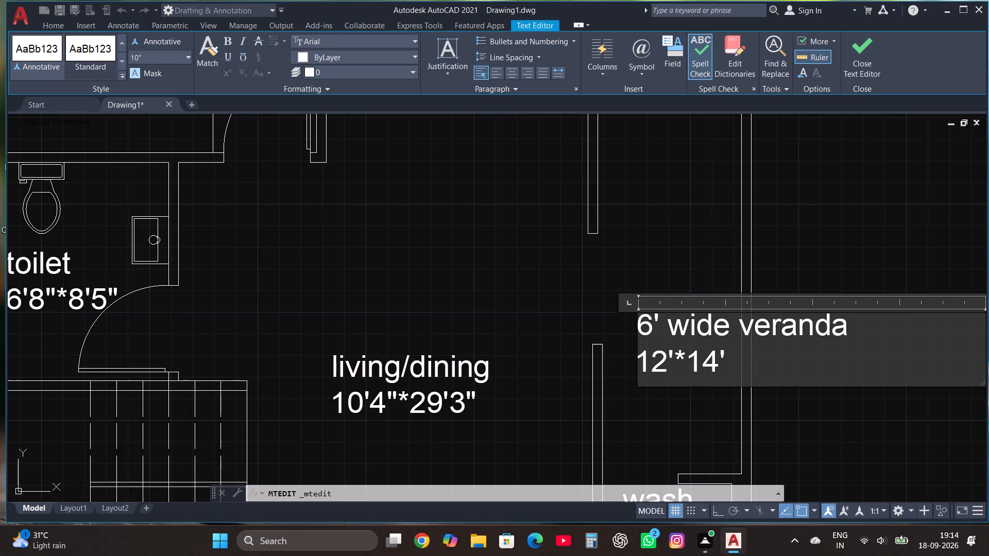
key("h")
Delete the 12'*14' size line from the "6' wide verandah" label and finish editing the text.
left_click(747, 345)
left_click(746, 366)
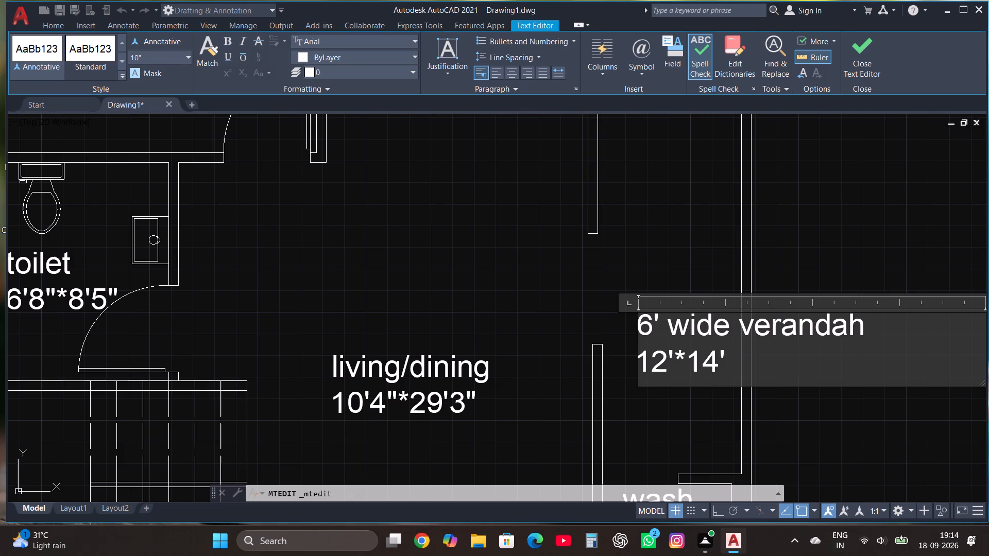
key("BackSpace")
key("BackSpace")
key("BackSpace")
key("BackSpace")
key("BackSpace")
key("BackSpace")
key("BackSpace")
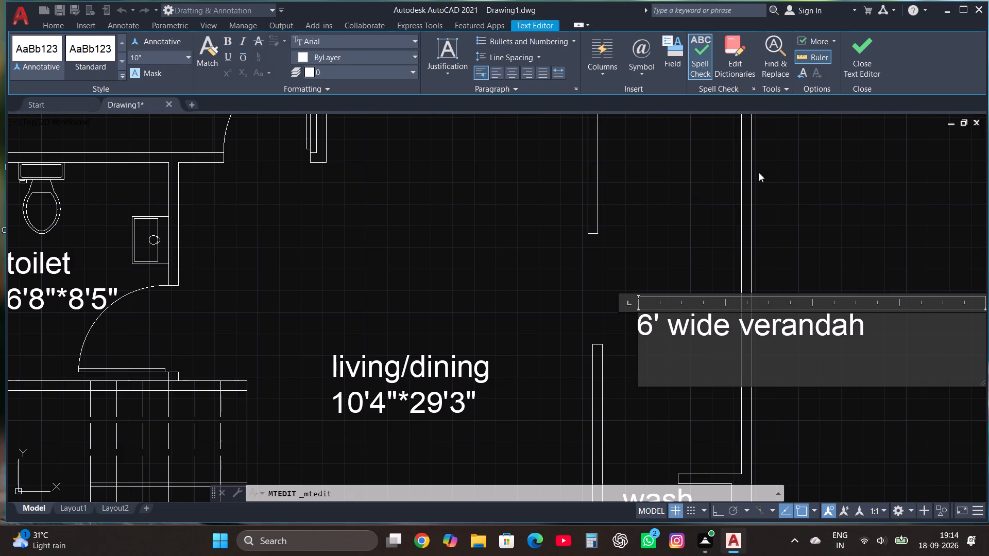
left_click(858, 48)
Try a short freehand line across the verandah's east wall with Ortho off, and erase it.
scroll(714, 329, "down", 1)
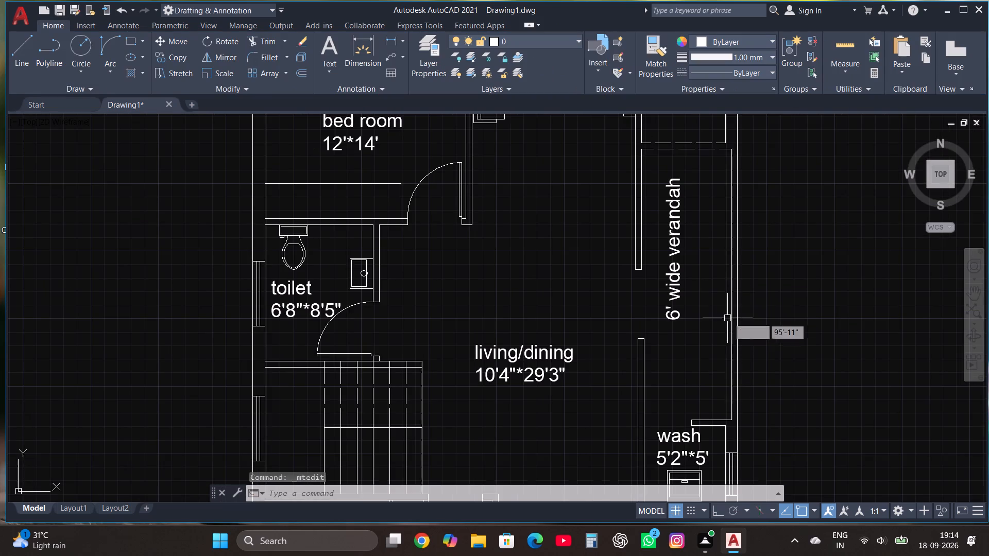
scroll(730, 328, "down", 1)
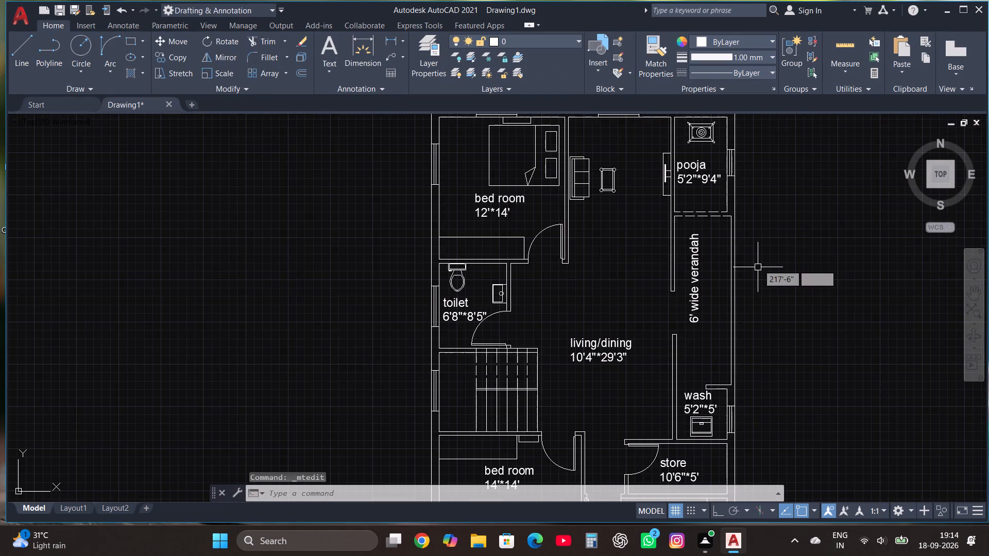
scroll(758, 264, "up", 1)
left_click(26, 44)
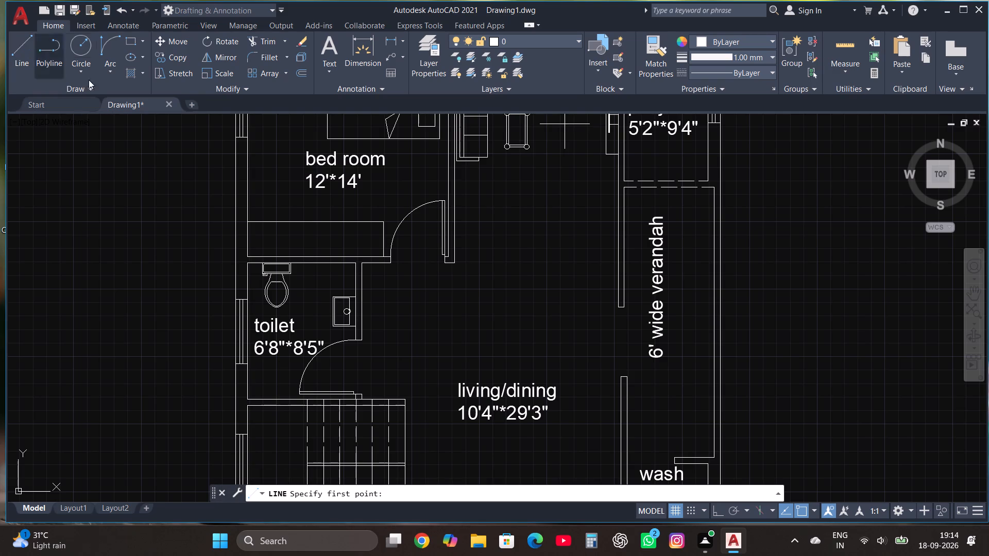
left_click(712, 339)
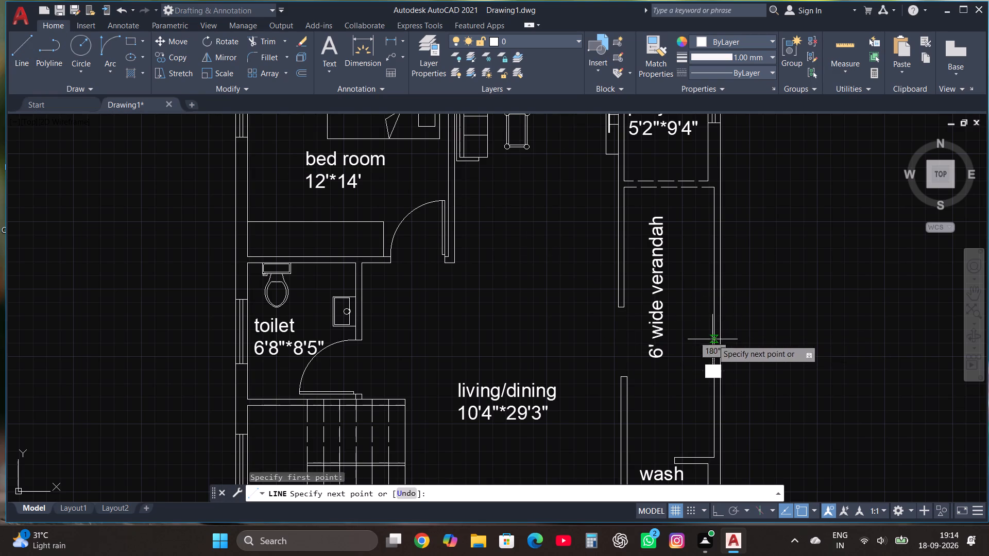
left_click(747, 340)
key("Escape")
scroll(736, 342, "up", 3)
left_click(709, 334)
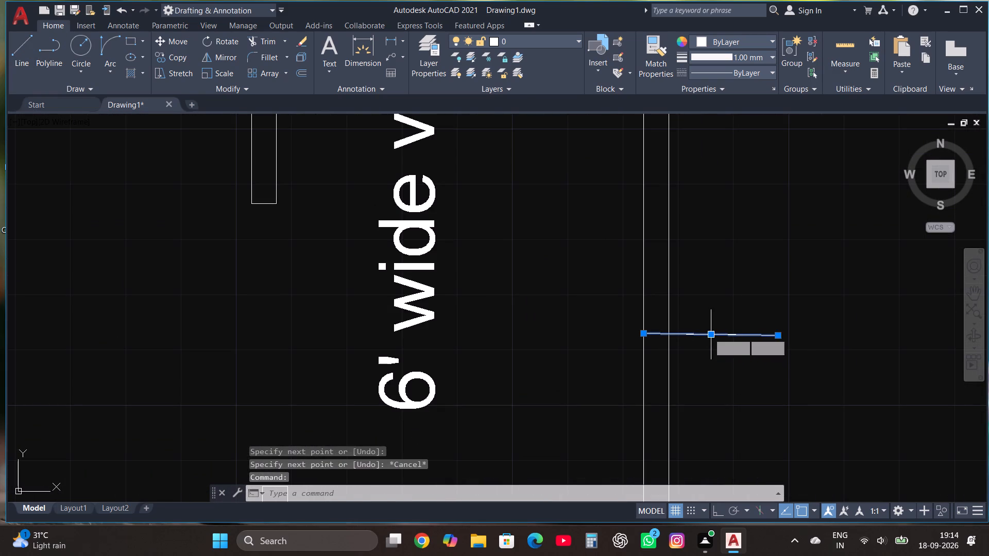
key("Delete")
With Ortho on, draw connected lines across the verandah's east wall, 3' north outside it, and back across the wall.
left_click(19, 43)
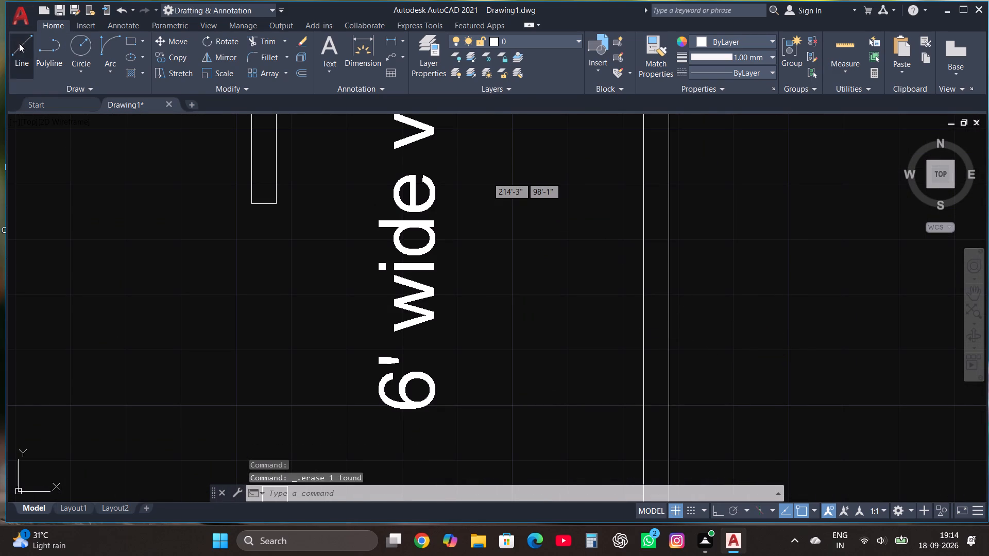
key("F8")
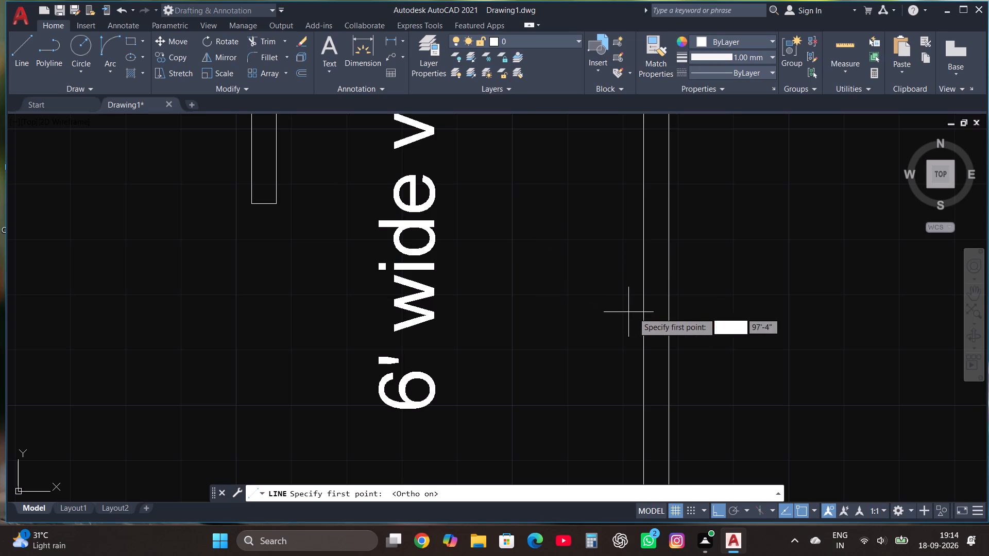
left_click(641, 319)
left_click(691, 321)
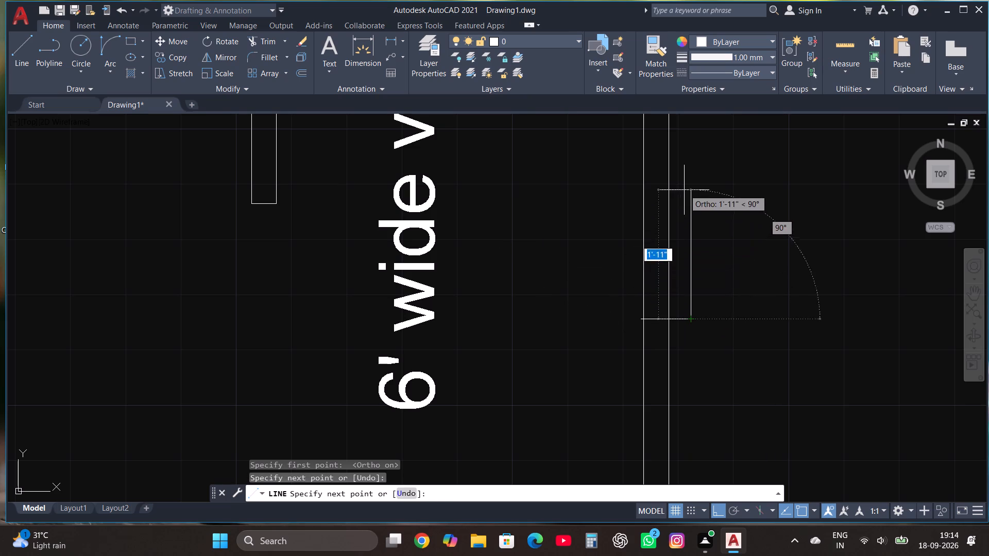
scroll(680, 243, "down", 2)
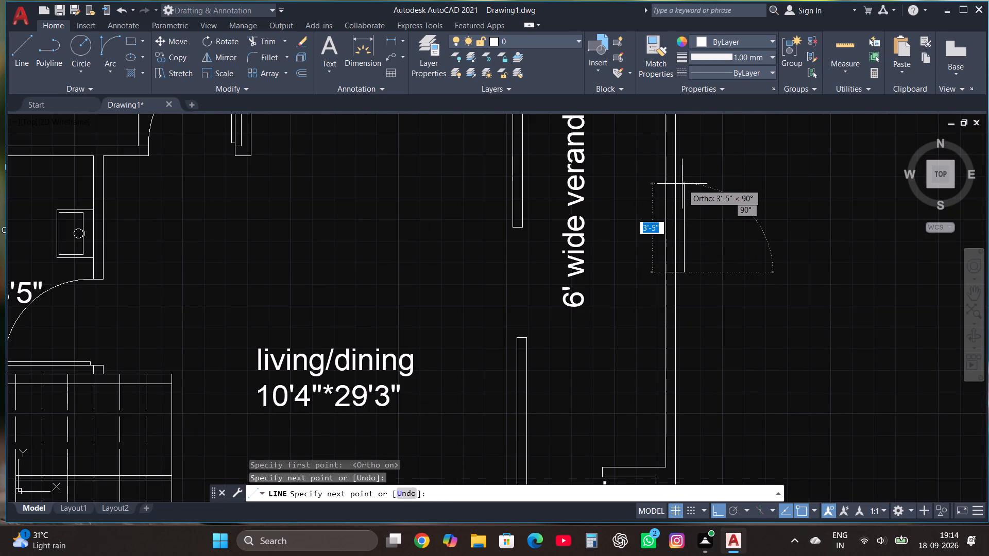
scroll(682, 184, "up", 1)
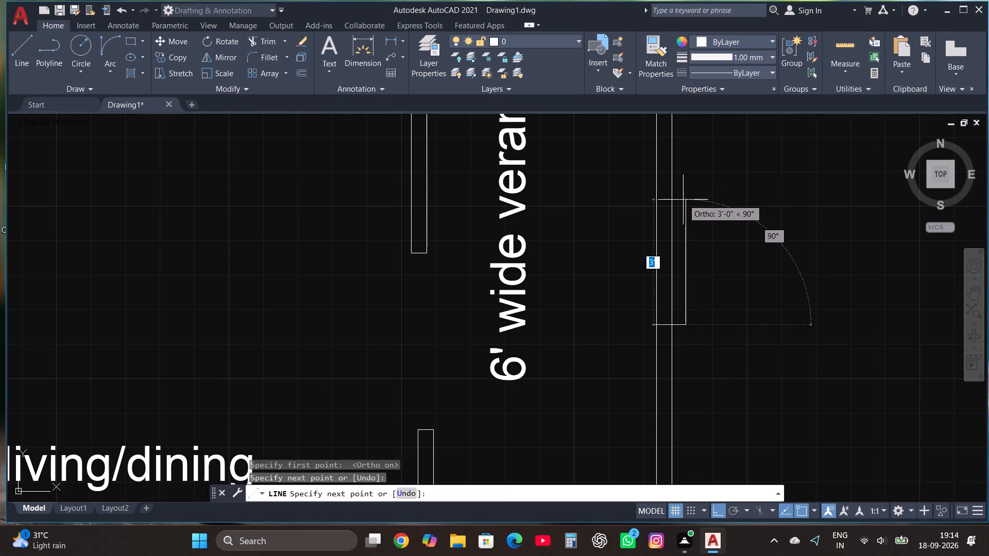
left_click(683, 200)
left_click(638, 207)
key("Escape")
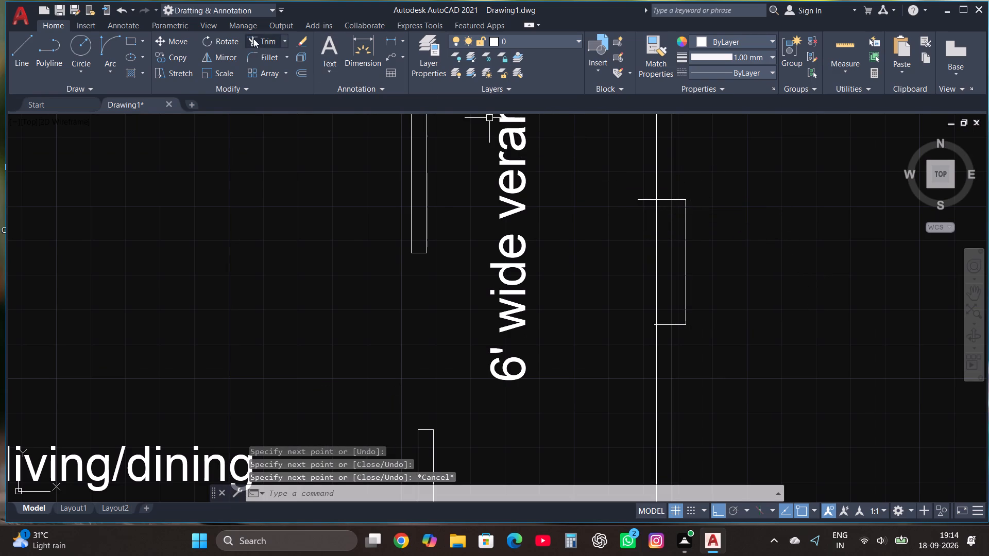
Trim the connected lines outside the verandah's east wall, keeping only the two short jamb lines within its thickness.
left_click(255, 40)
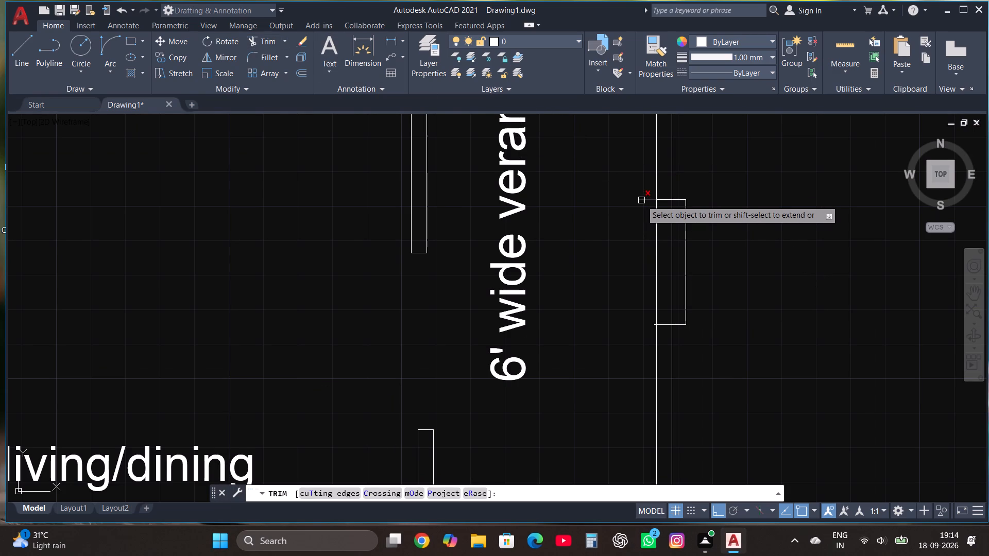
left_click(641, 200)
scroll(652, 325, "up", 4)
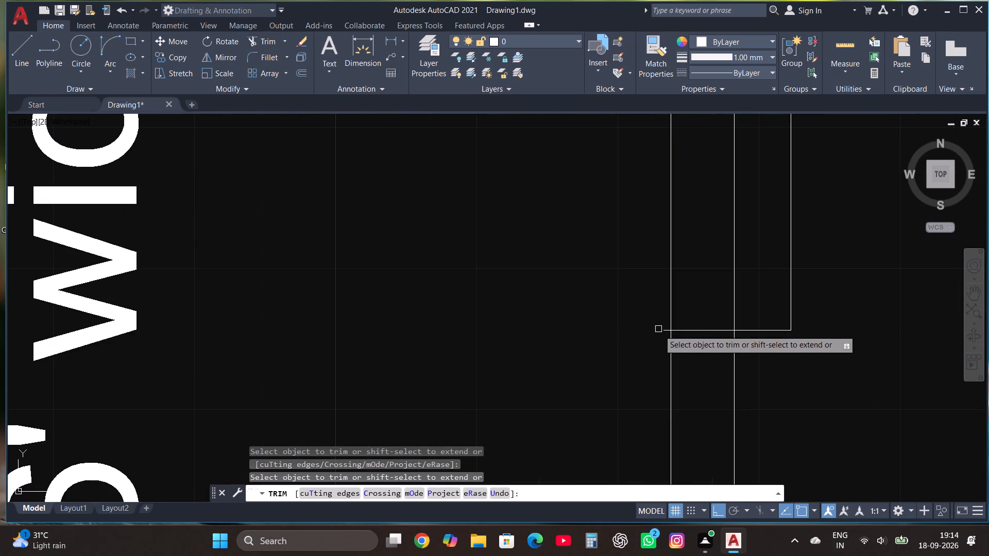
left_click(661, 331)
left_click(759, 314)
left_click(763, 345)
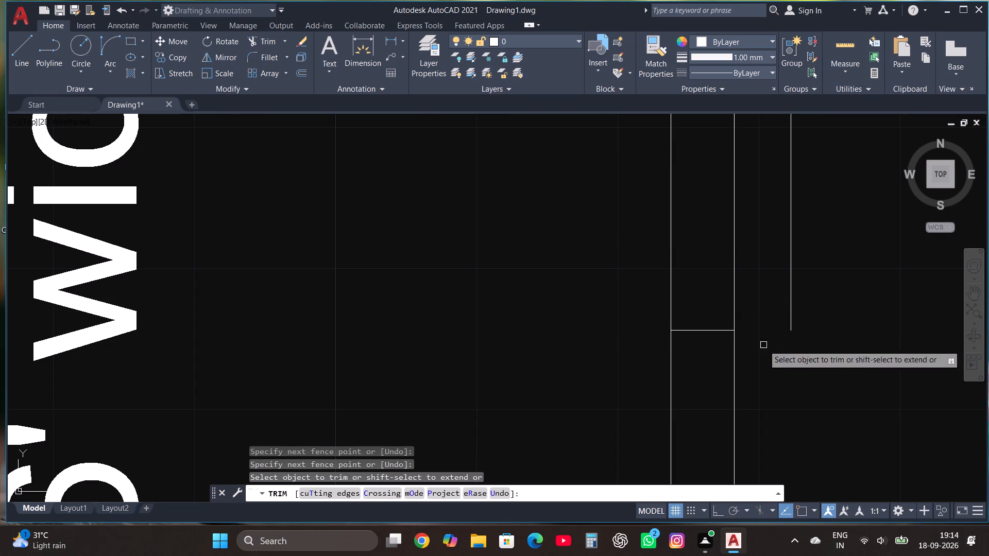
left_click(792, 296)
scroll(787, 340, "down", 3)
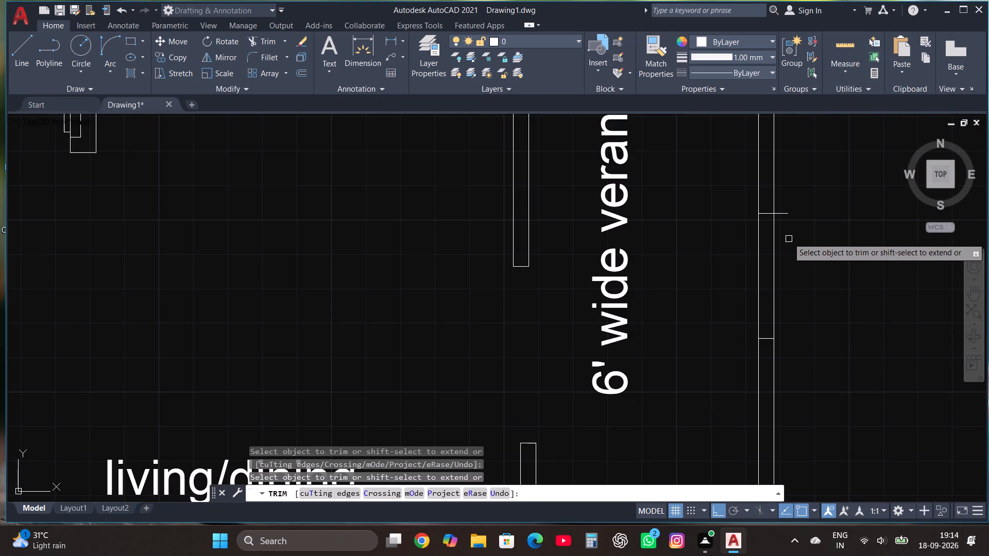
left_click(784, 214)
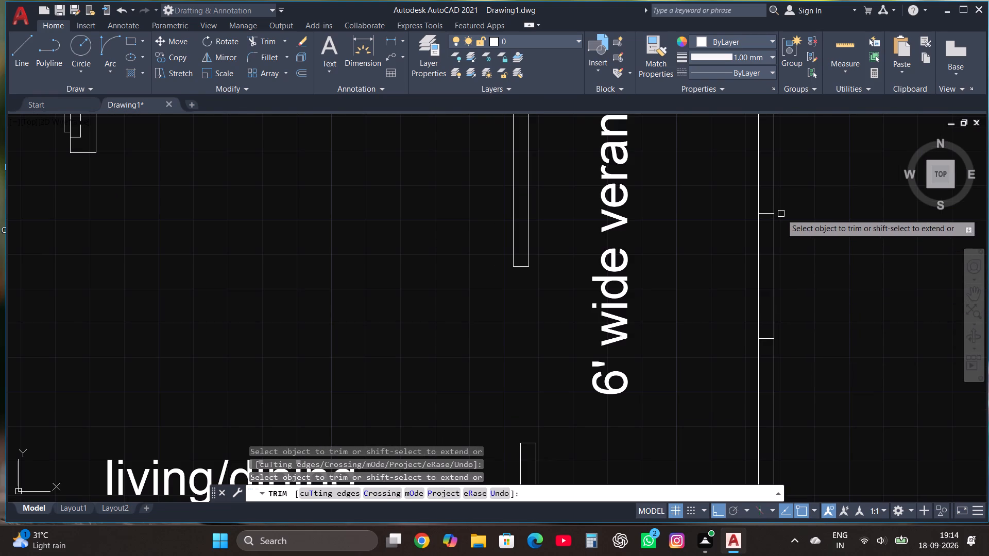
key("Escape")
Draw two crossing diagonal lines between the corners of the 3' section marked in the verandah's east wall.
scroll(596, 266, "down", 2)
scroll(699, 274, "up", 2)
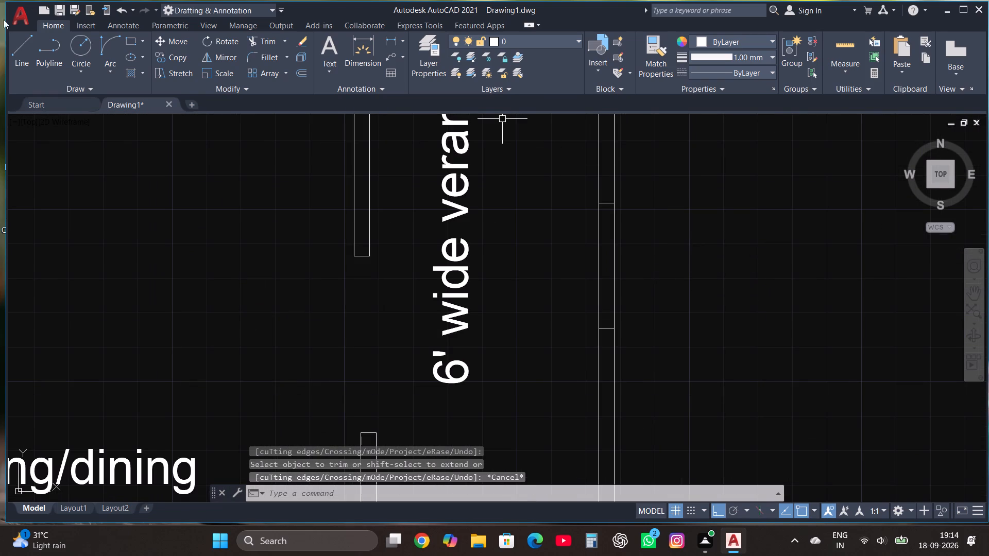
left_click(25, 47)
scroll(433, 219, "up", 1)
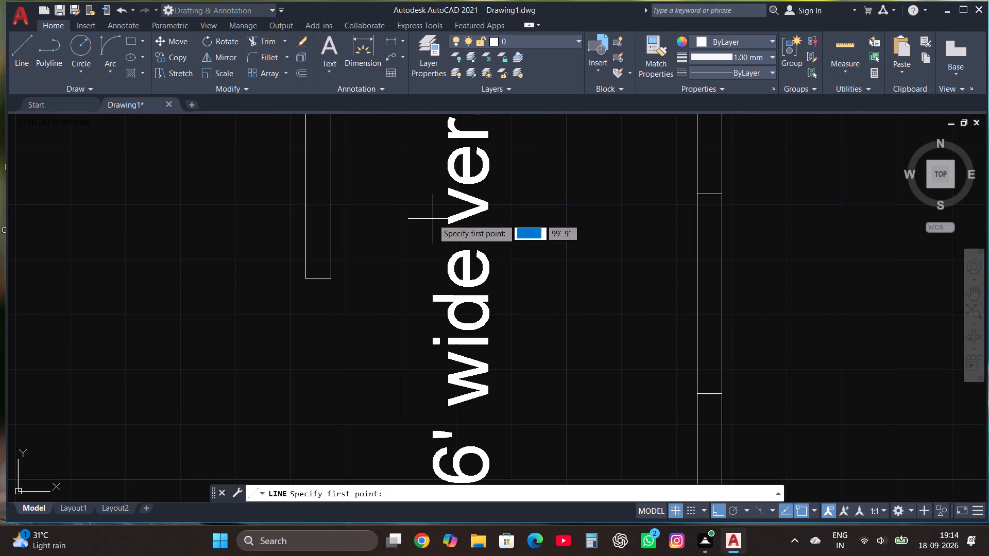
left_click(697, 394)
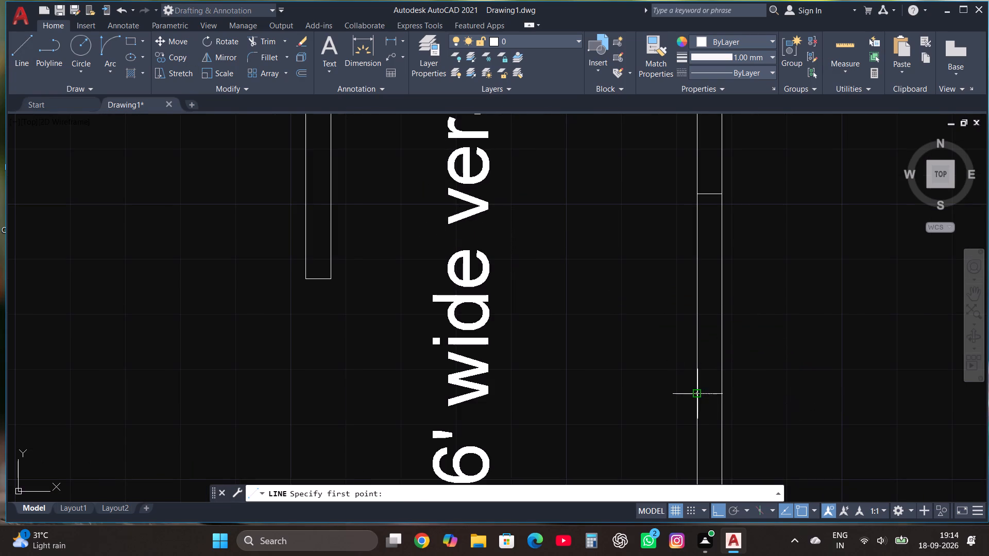
left_click(722, 193)
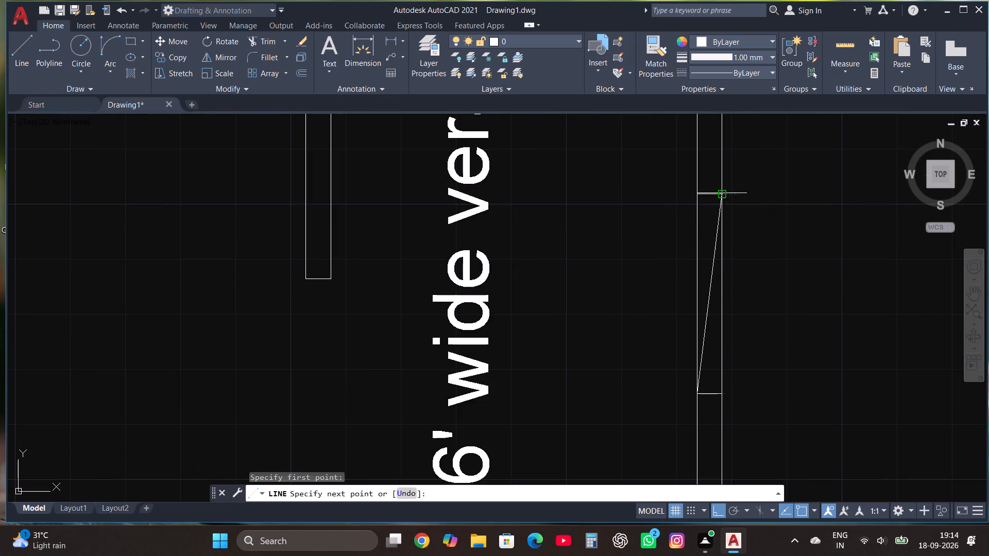
left_click(23, 42)
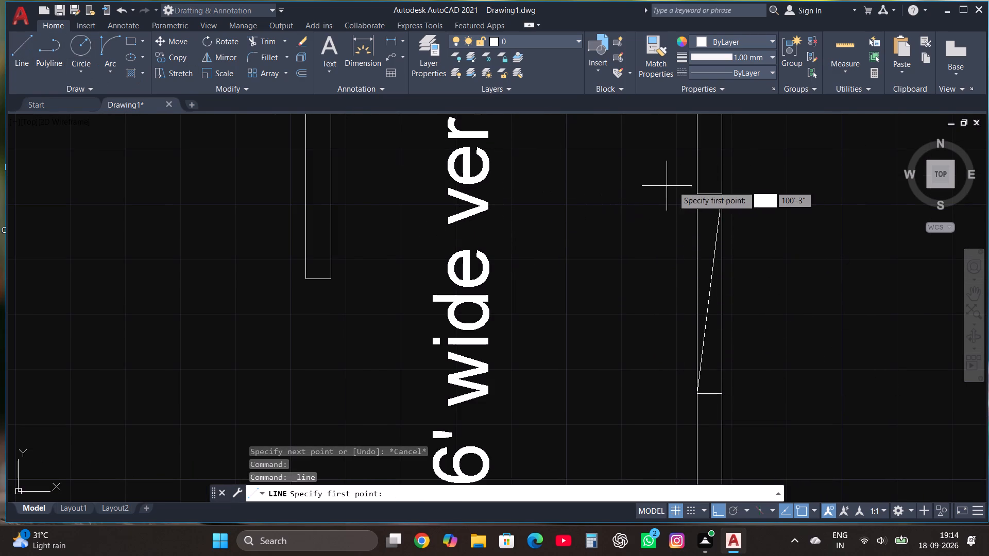
left_click(695, 194)
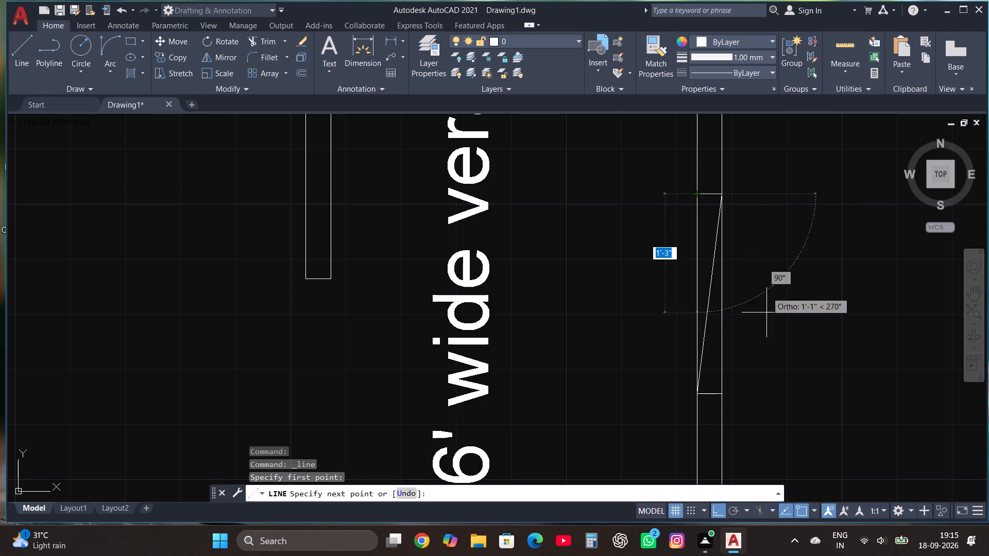
left_click(722, 393)
scroll(508, 307, "down", 2)
key("Escape")
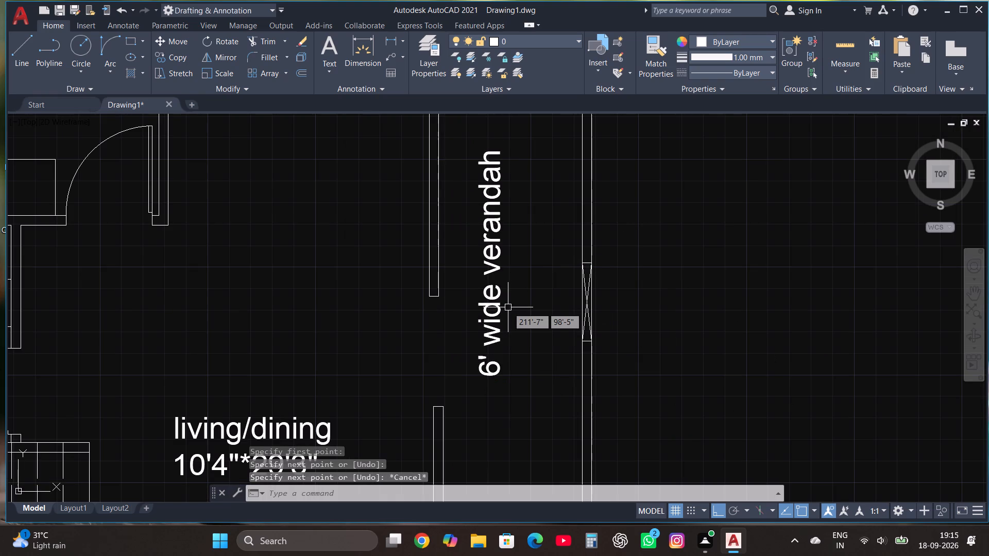
Copy the "6' wide verandah" label about 2'-9" east, beside the crossed opening in the wall.
left_click(491, 244)
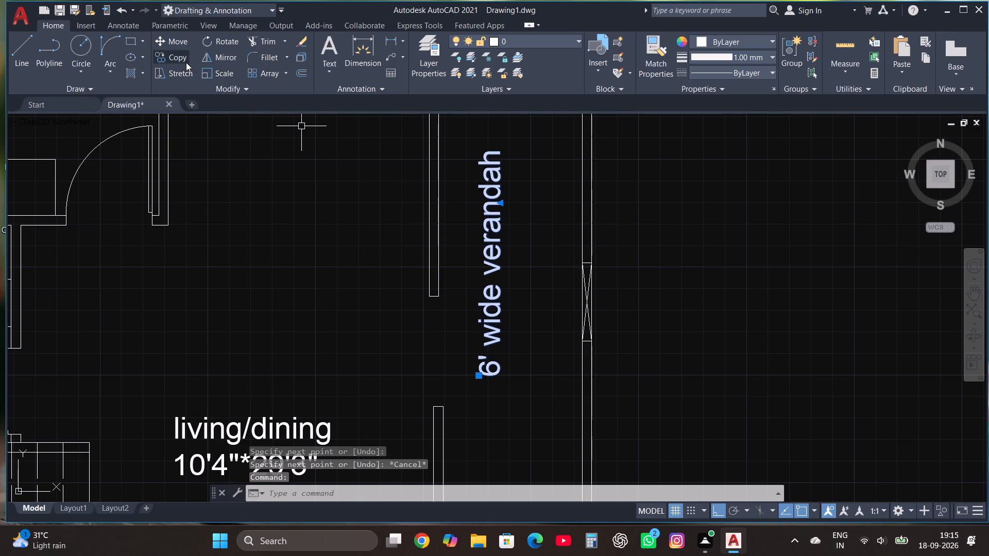
left_click(186, 62)
left_click(502, 298)
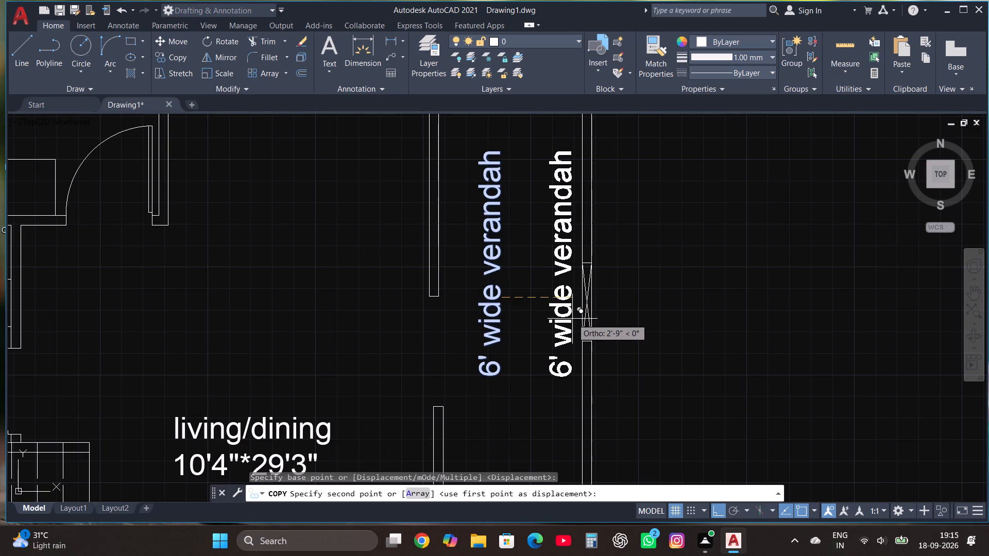
left_click(572, 319)
Replace the copied verandah label's text with ENTRY and finish editing the text.
left_click(562, 292)
right_click(562, 292)
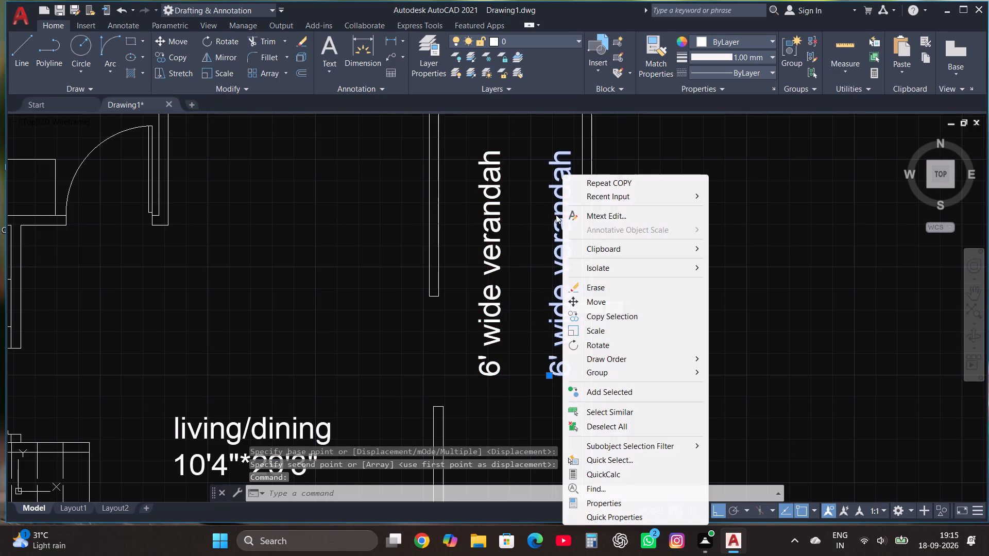
left_click(604, 218)
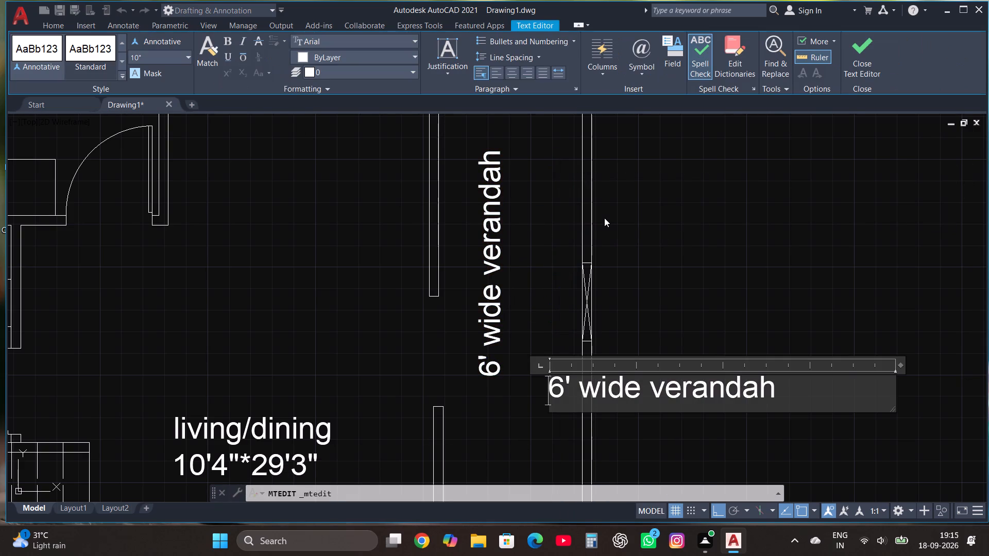
left_click(802, 375)
key("BackSpace")
key("BackSpace")
key("BackSpace")
key("BackSpace")
key("BackSpace")
key("BackSpace")
key("BackSpace")
key("BackSpace")
key("BackSpace")
key("BackSpace")
key("BackSpace")
key("BackSpace")
key("BackSpace")
key("BackSpace")
key("BackSpace")
key("BackSpace")
key("BackSpace")
key("BackSpace")
key("BackSpace")
key("BackSpace")
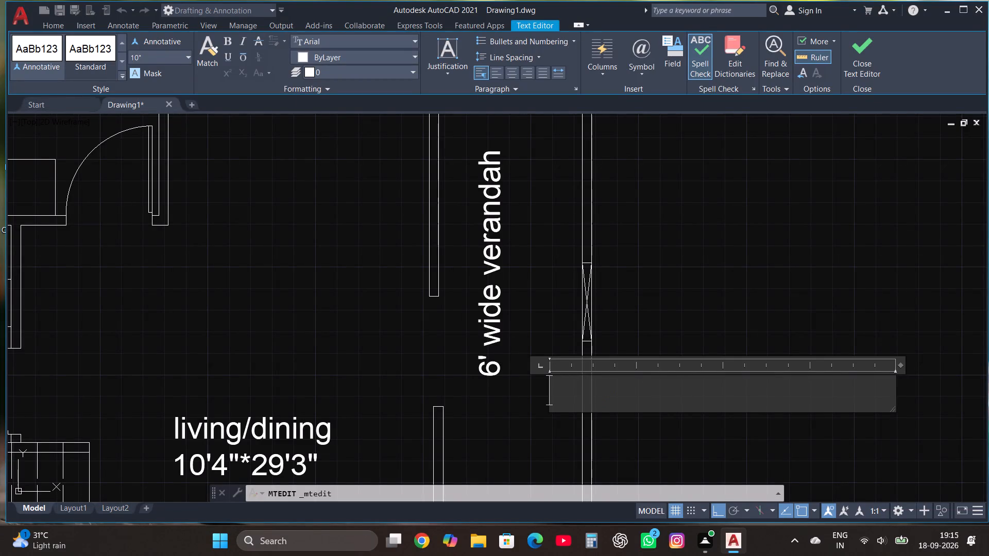
type("ENTRY")
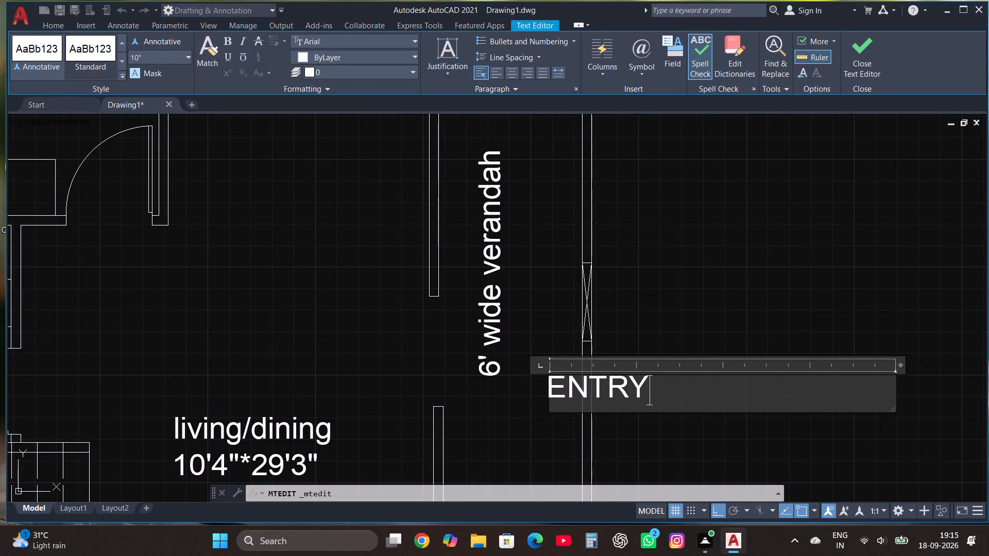
left_click(875, 69)
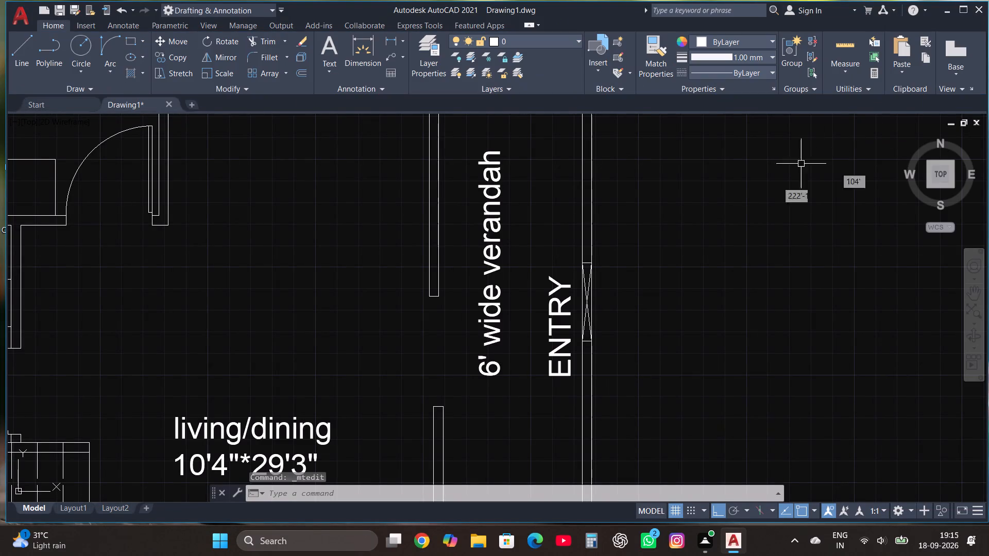
Scale the ENTRY label down to about half its size, using a base point just east of it.
left_click(556, 316)
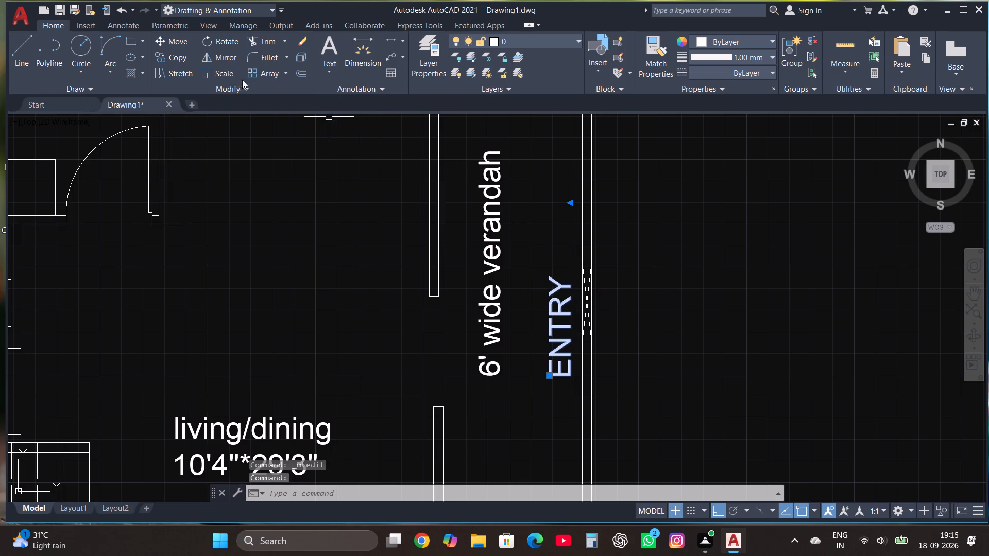
left_click(211, 71)
left_click(578, 355)
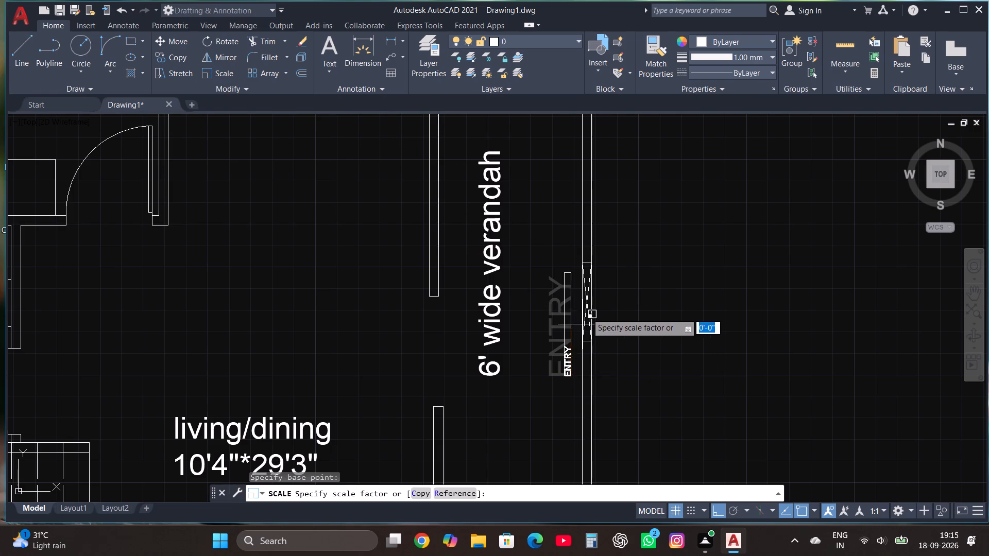
left_click(593, 288)
Move the ENTRY label about 1'-6" north so it sits beside the crossed opening in the verandah's east wall.
left_click(561, 355)
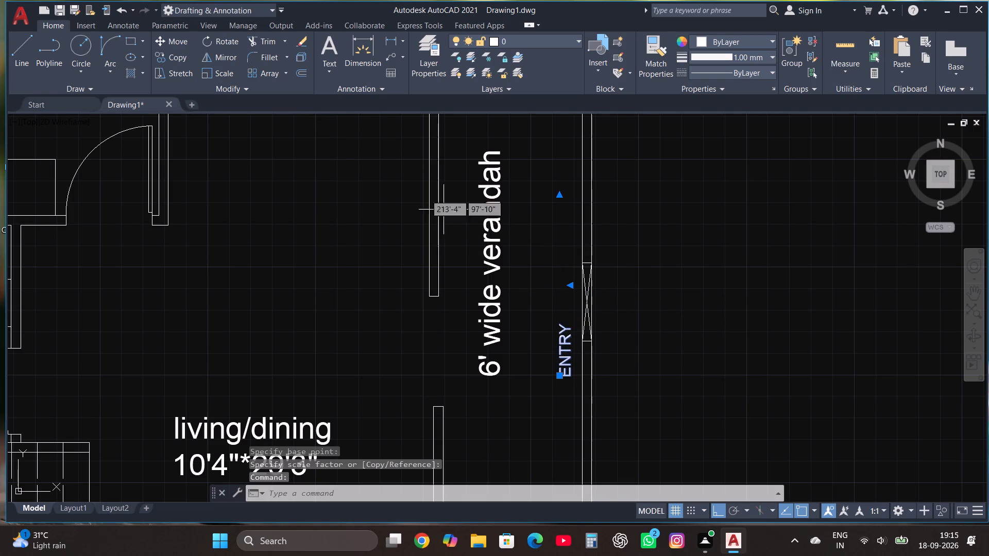
left_click(179, 57)
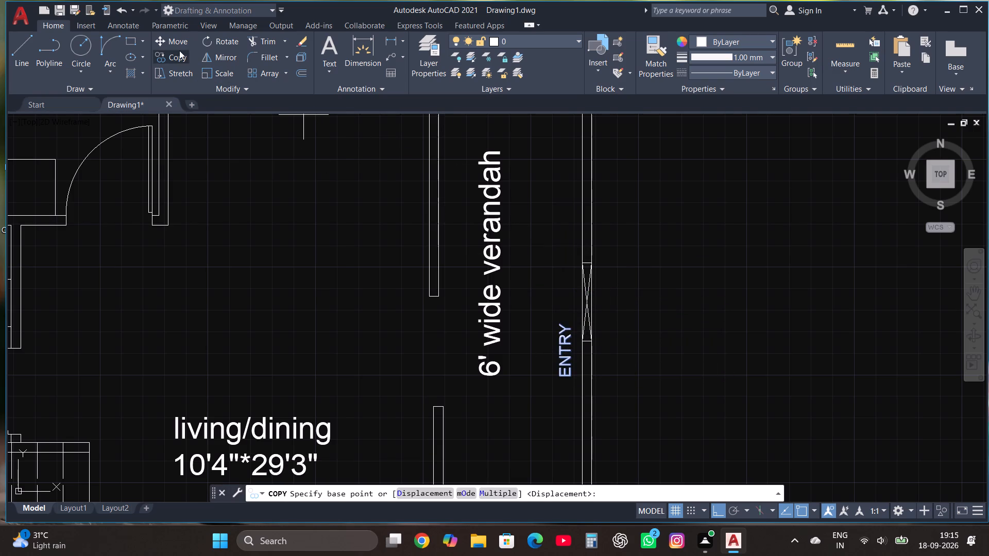
key("Escape")
left_click(568, 344)
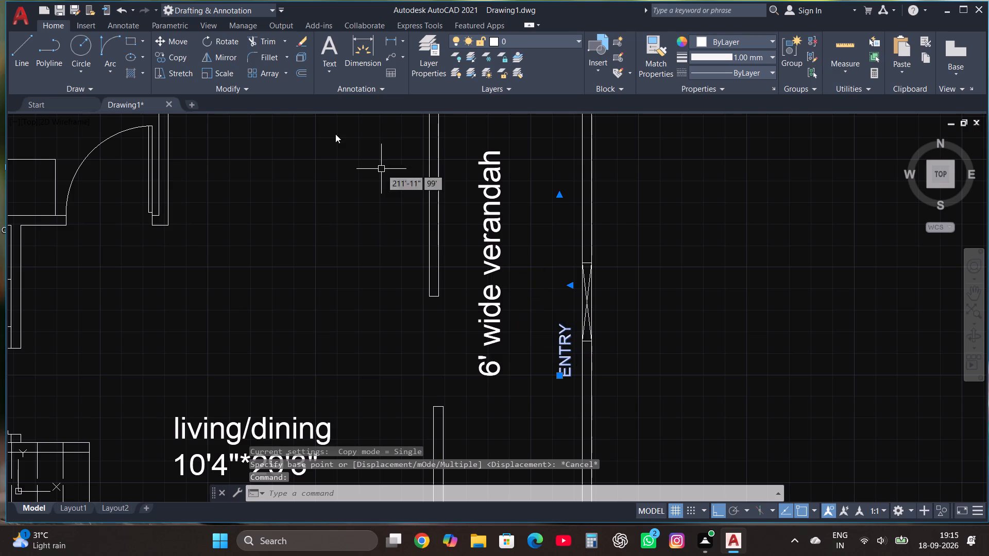
left_click(184, 46)
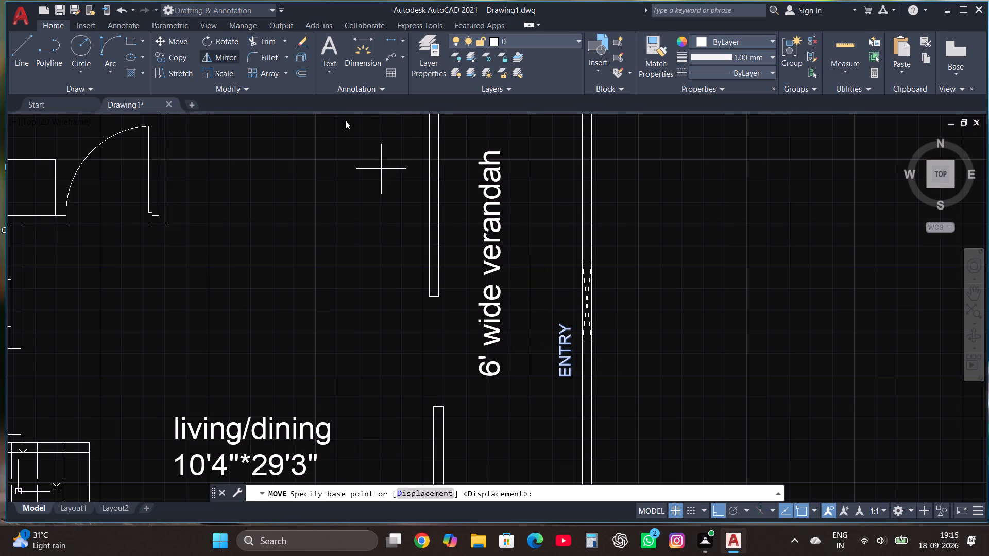
left_click(561, 341)
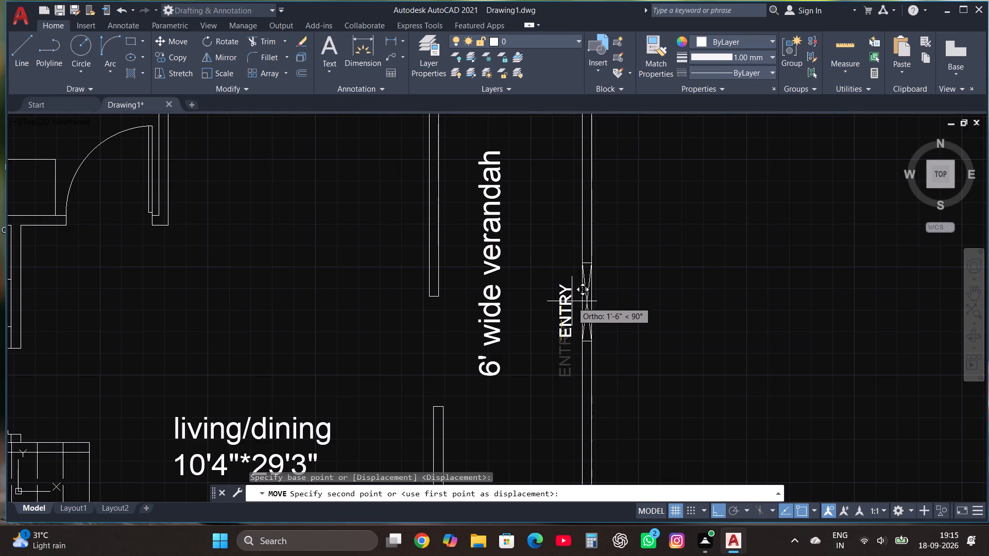
left_click(572, 300)
key("Escape")
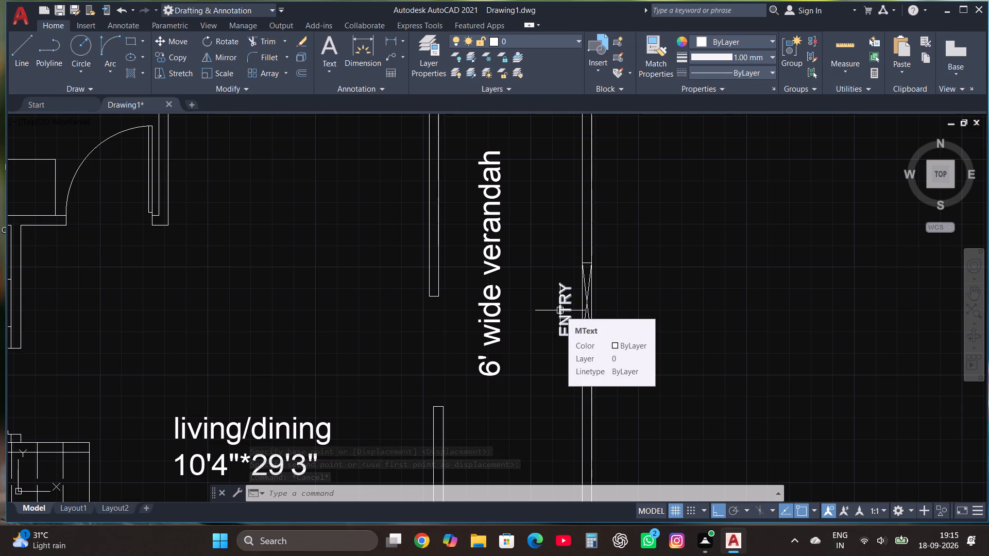
Delete the stray door symbol lying outside the plan to the east.
scroll(558, 307, "down", 2)
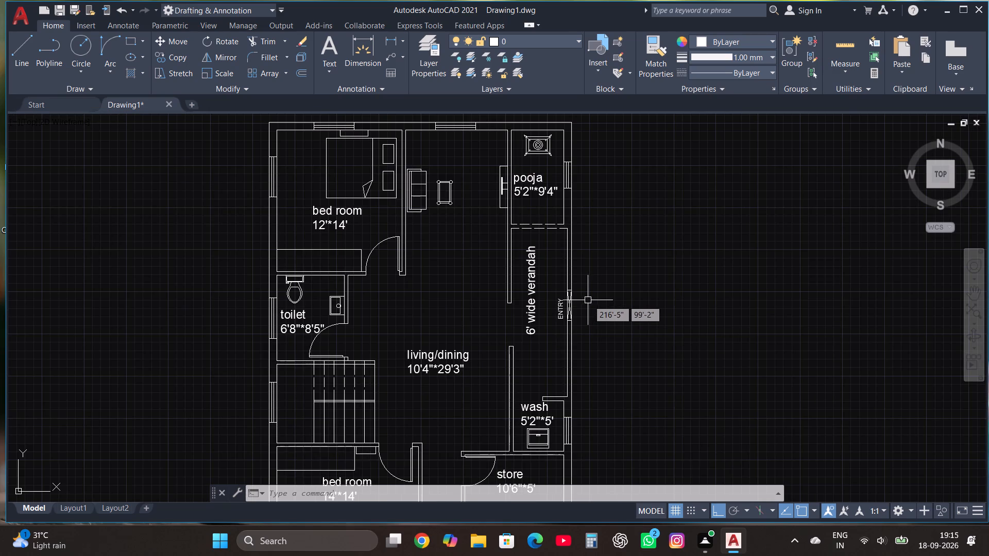
scroll(579, 285, "down", 1)
scroll(600, 246, "down", 1)
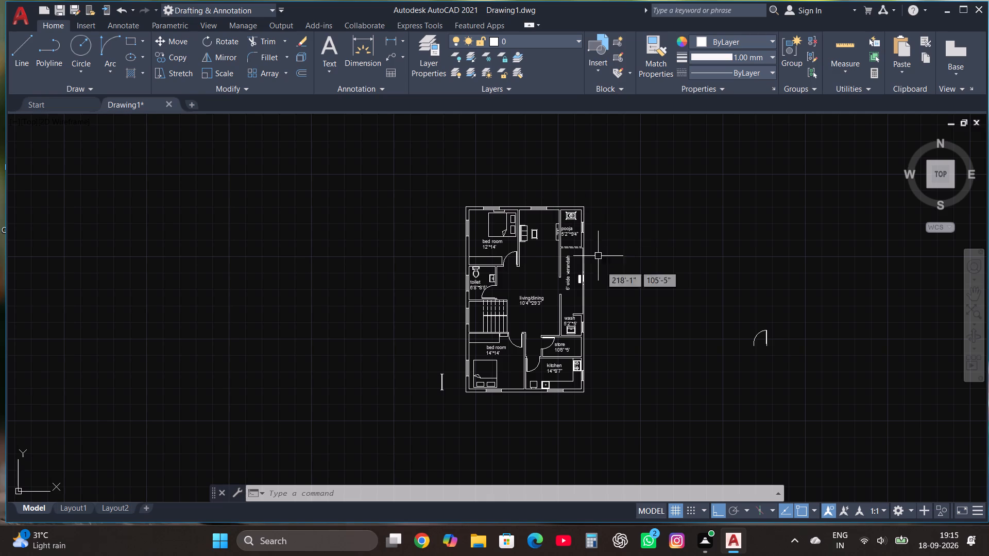
left_click_drag(808, 380, 800, 374)
left_click(694, 276)
key("Delete")
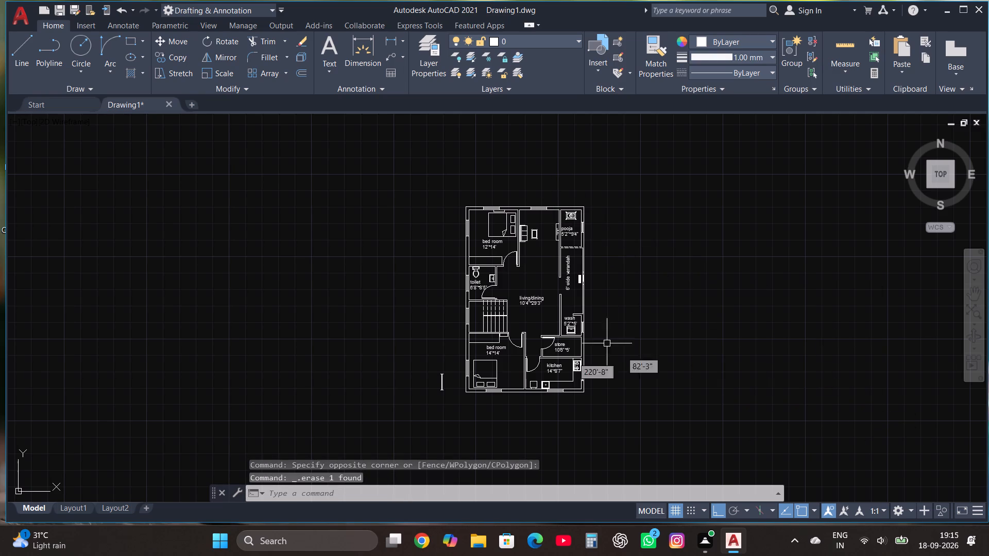
Delete the stray leftover lines lying outside the plan, west of the southern bedroom.
left_click(434, 377)
left_click(415, 346)
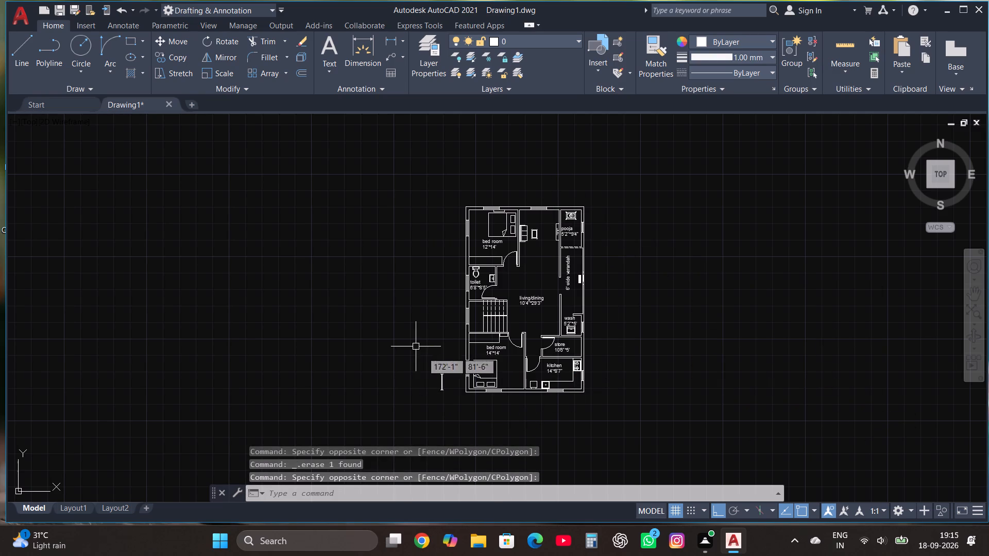
scroll(454, 386, "up", 2)
left_click_drag(434, 416, 425, 405)
left_click(368, 311)
key("Delete")
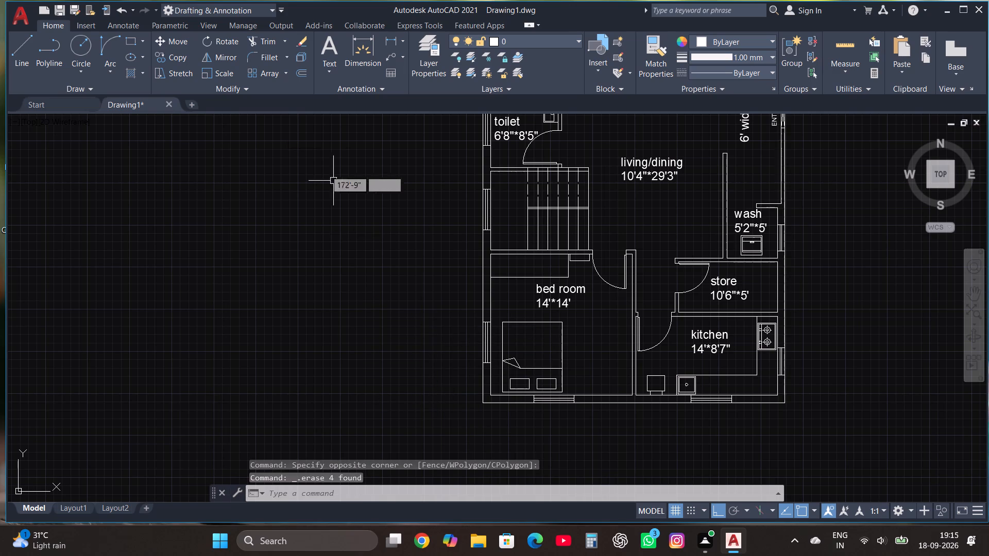
Copy the southern "bed room 14'*14'" label to the empty space just south of the plan, with ortho off.
left_click(564, 297)
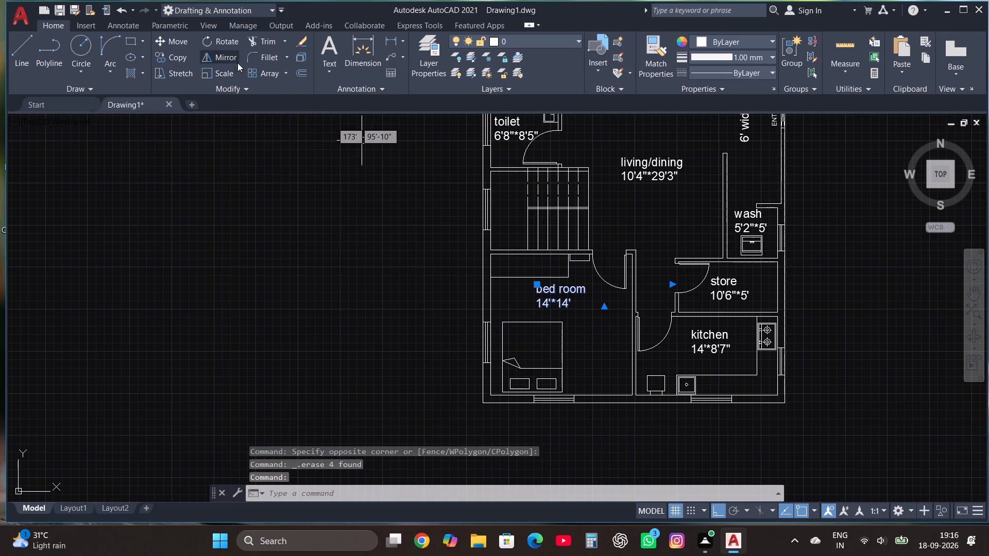
left_click(180, 57)
left_click(548, 290)
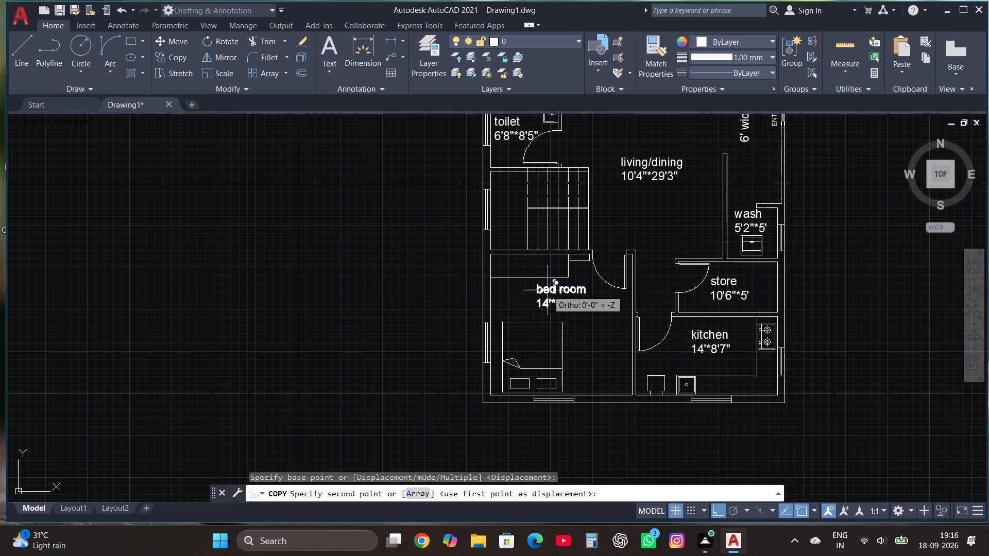
scroll(548, 290, "down", 1)
key("F8")
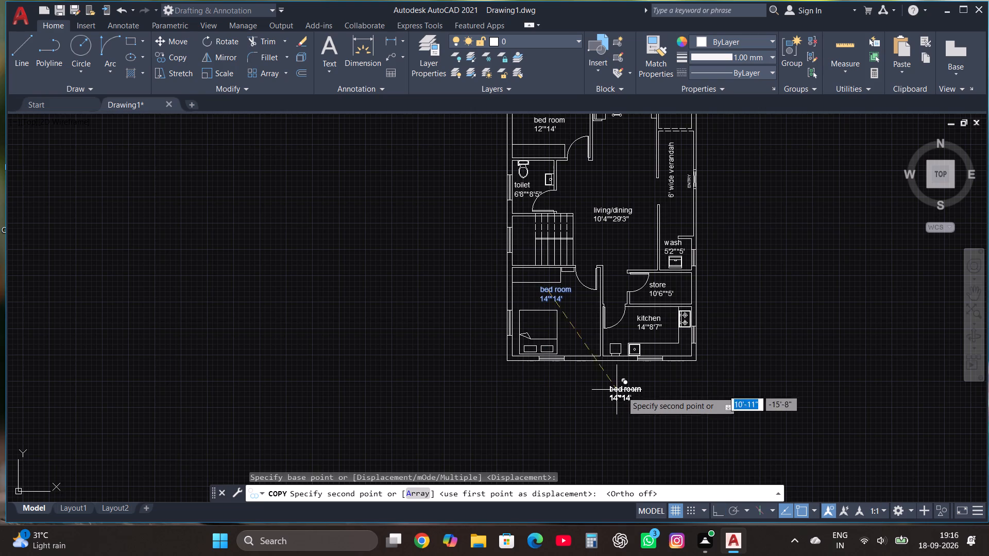
left_click(606, 394)
Replace the copied bedroom label's text with 2 BHK PLAN and finish editing the text.
scroll(606, 394, "up", 1)
left_click(606, 394)
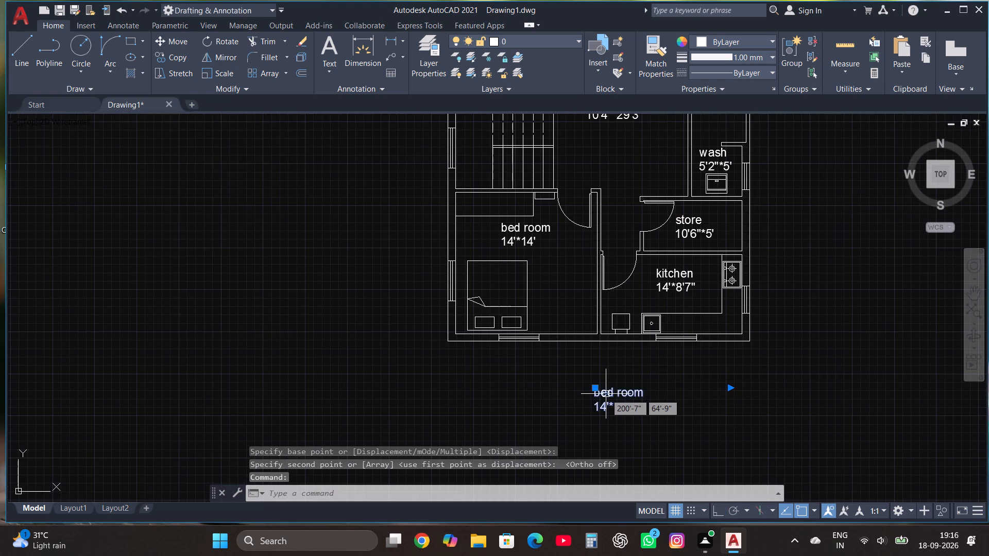
right_click(606, 394)
left_click(641, 80)
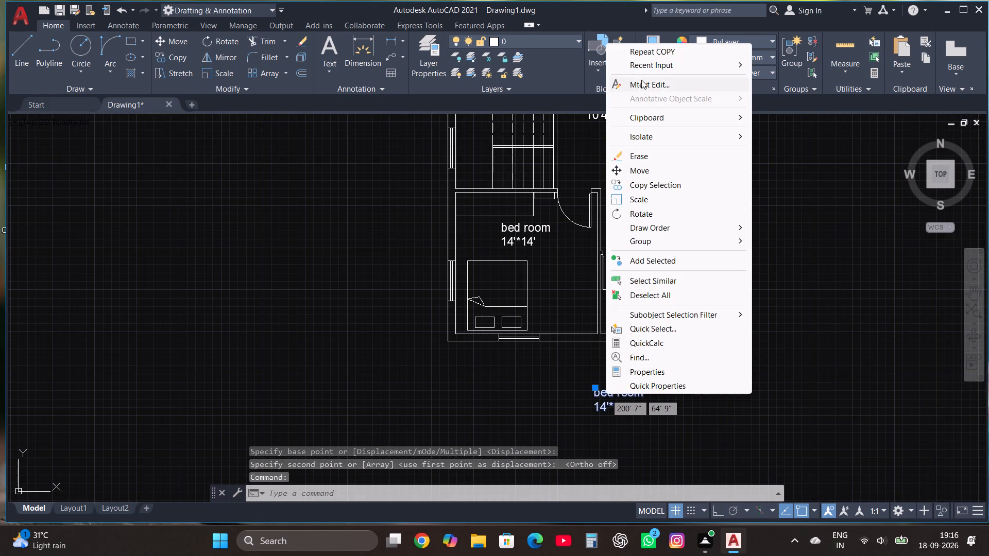
left_click(645, 404)
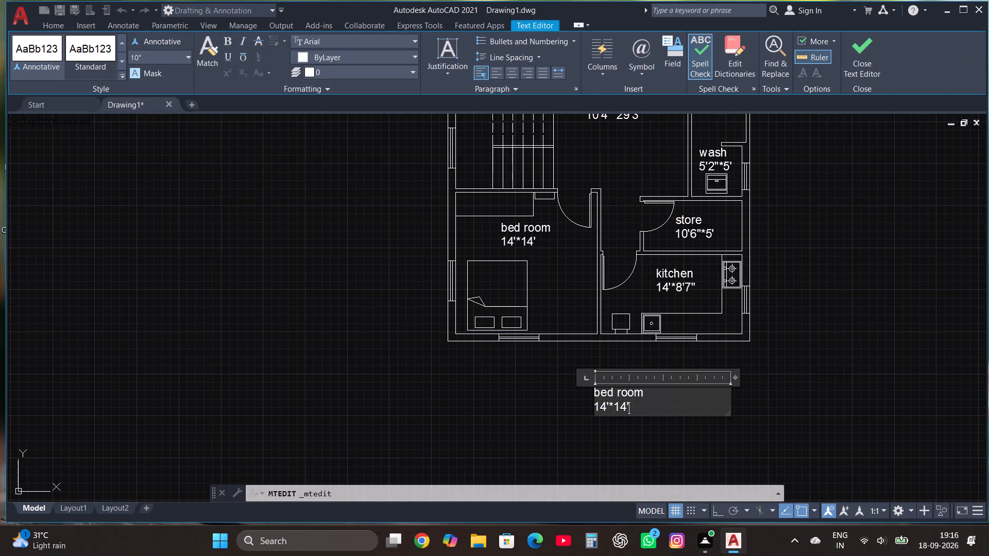
key("BackSpace")
key("BackSpace")
key("BackSpace")
key("BackSpace")
key("BackSpace")
key("BackSpace")
key("BackSpace")
key("BackSpace")
key("BackSpace")
key("BackSpace")
key("BackSpace")
key("BackSpace")
key("BackSpace")
key("BackSpace")
key("BackSpace")
key("BackSpace")
key("BackSpace")
key("BackSpace")
key("BackSpace")
key("BackSpace")
type("2 BHK")
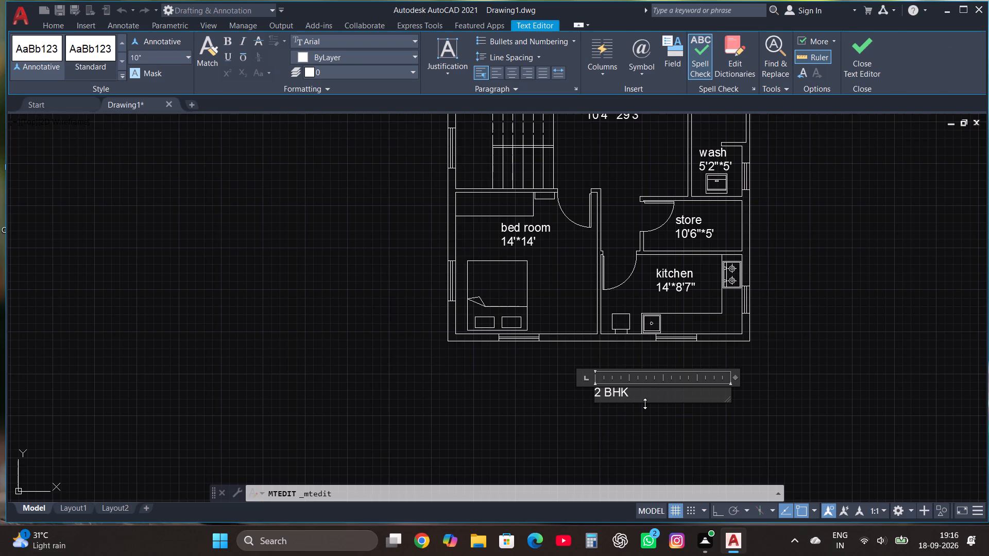
key("space")
type("PLAN")
left_click(867, 43)
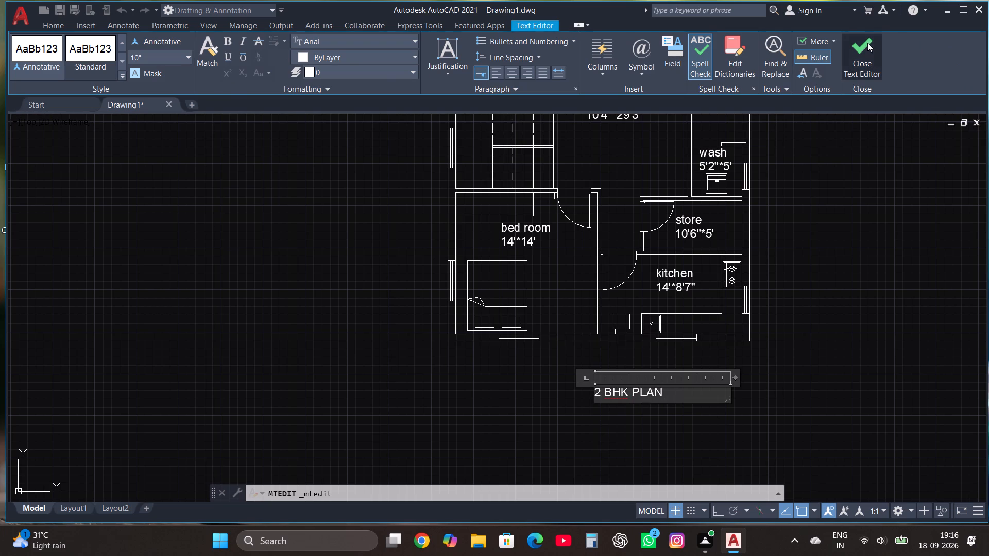
Scale the 2 BHK PLAN title up to nearly three times its size, using a base point near its start.
left_click(635, 404)
left_click(621, 382)
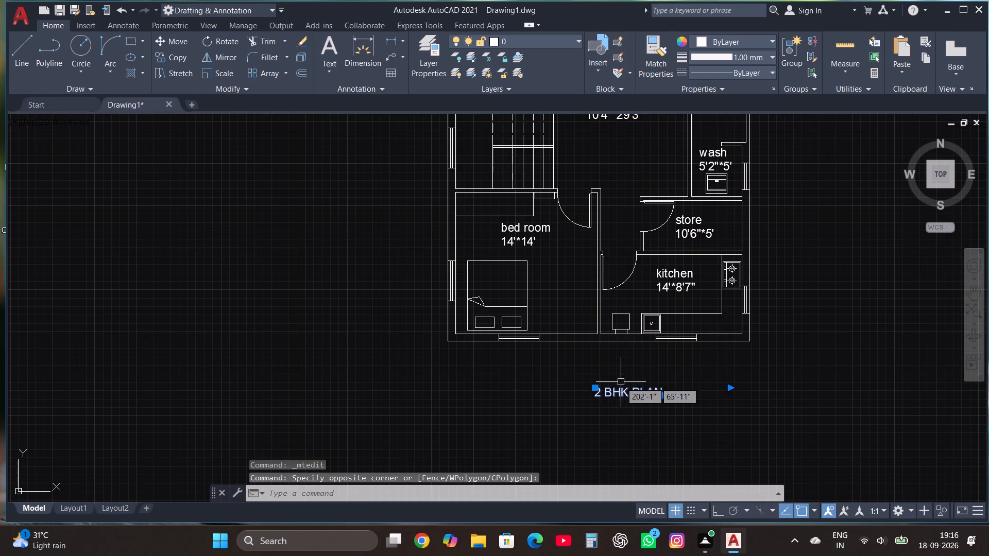
left_click(222, 68)
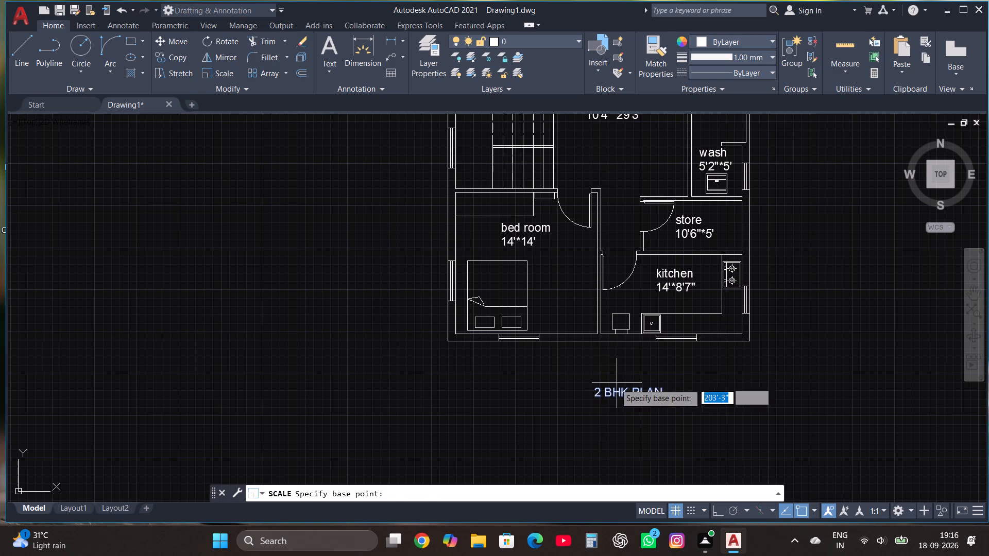
left_click(613, 384)
left_click(787, 426)
Move the enlarged 2 BHK PLAN title west so it sits roughly centred below the plan's south wall.
left_click(695, 401)
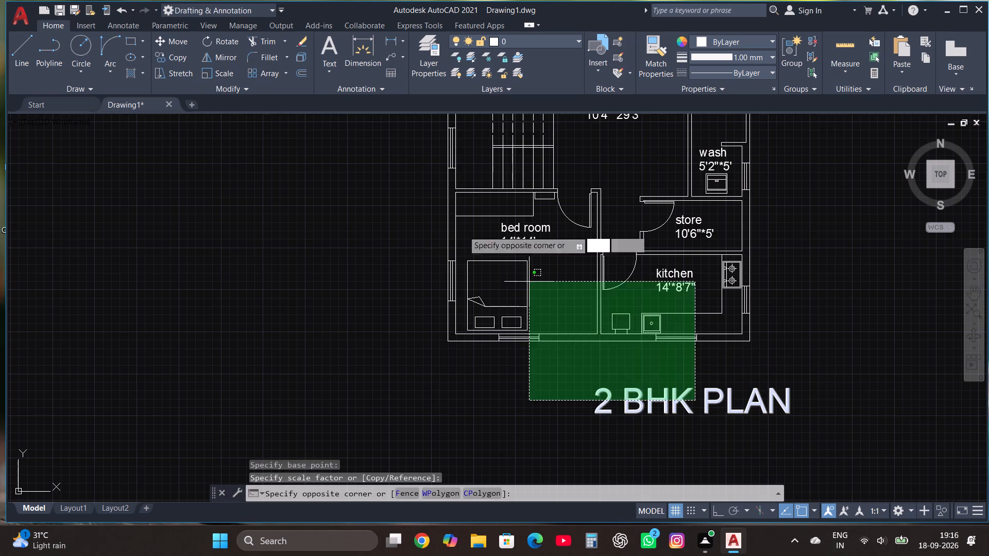
left_click(500, 407)
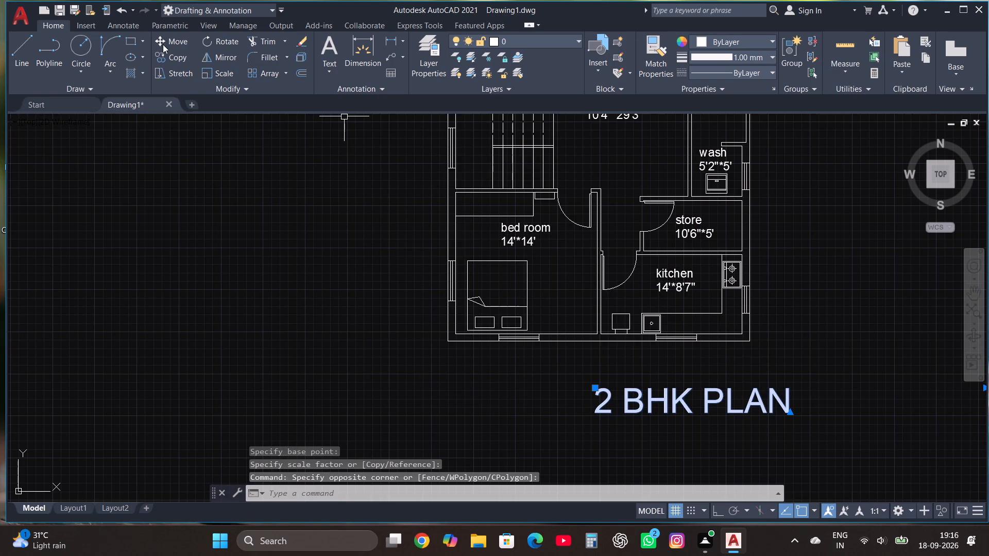
left_click(165, 40)
left_click(696, 401)
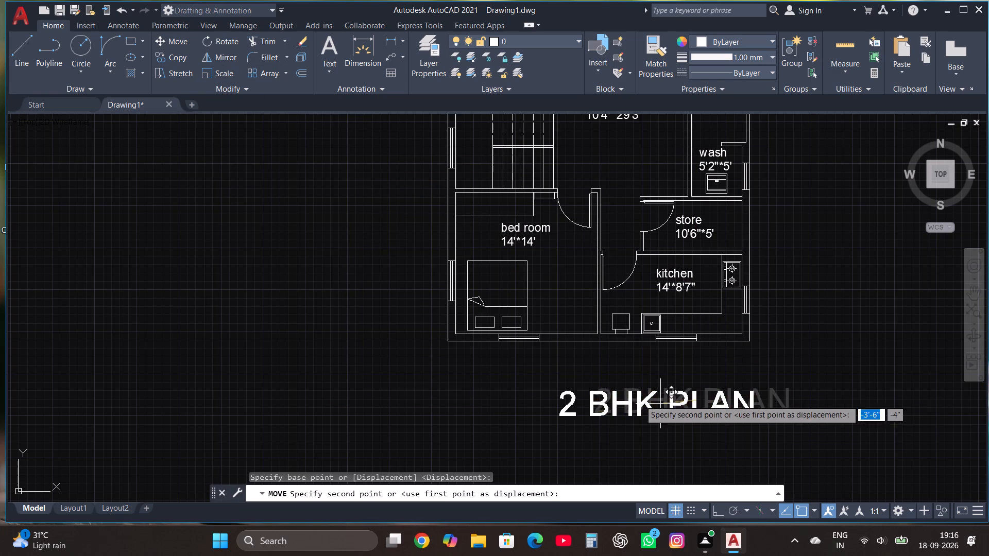
left_click(616, 393)
scroll(628, 395, "down", 2)
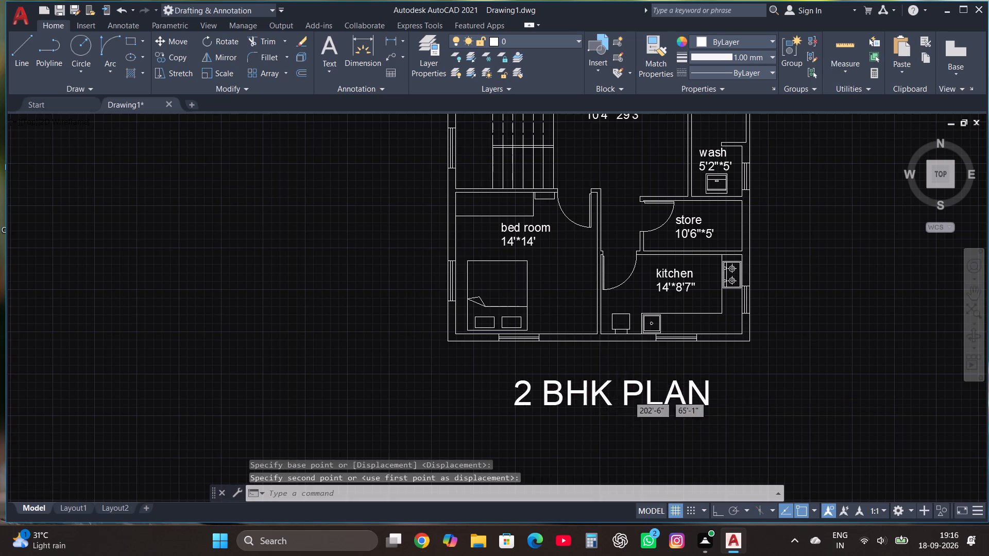
key("Escape")
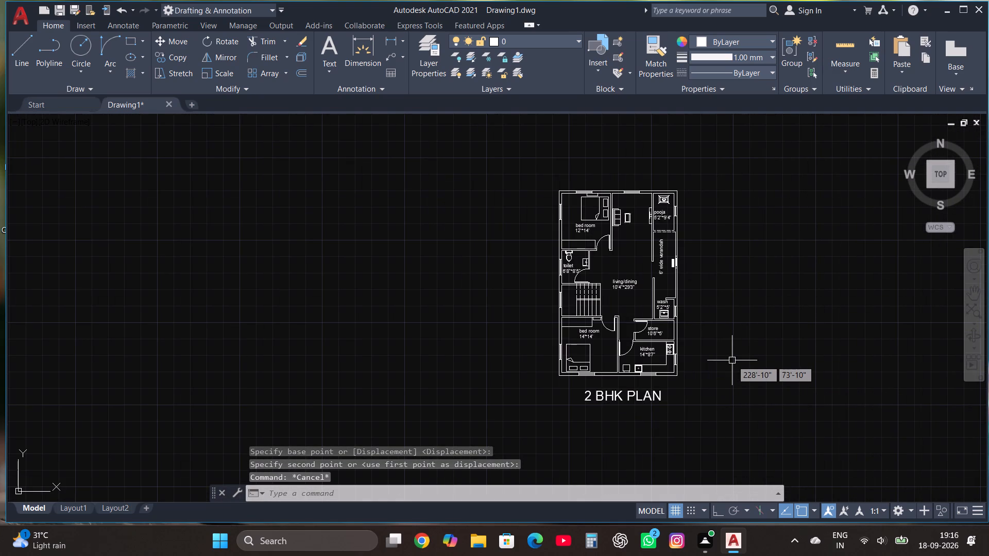
Create a new layer named FURNITURE and set its colour to index colour 82 (green).
scroll(670, 195, "up", 1)
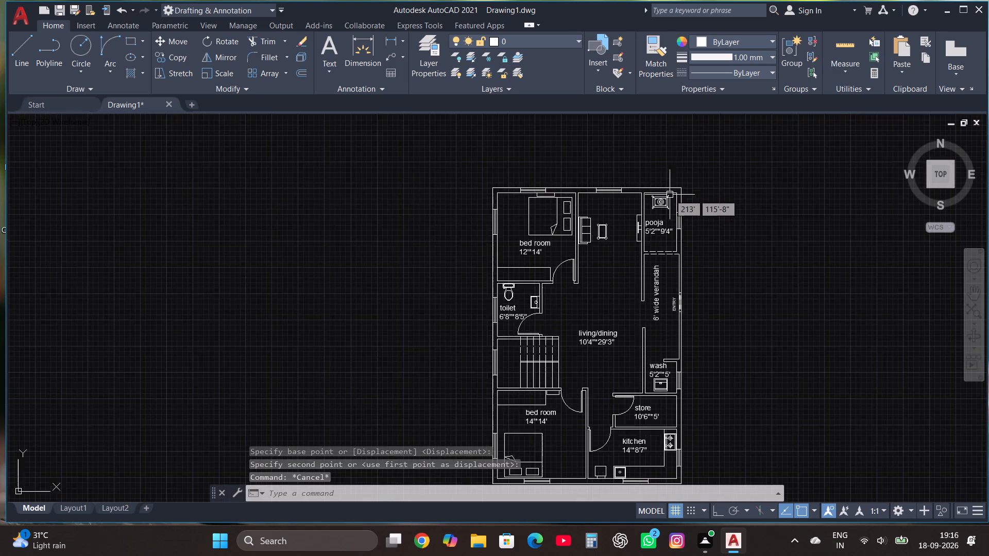
scroll(670, 195, "up", 1)
scroll(653, 183, "down", 1)
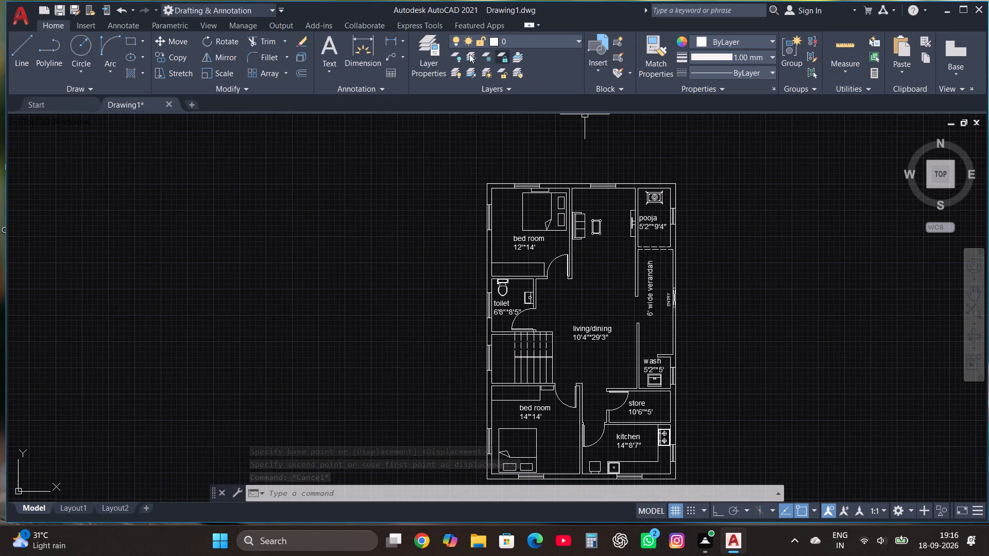
left_click(433, 46)
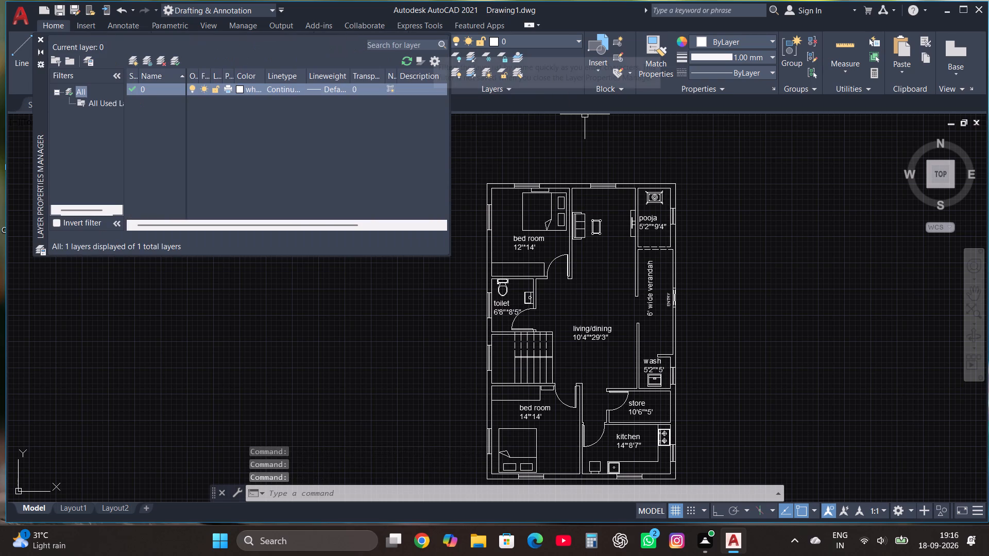
left_click(132, 63)
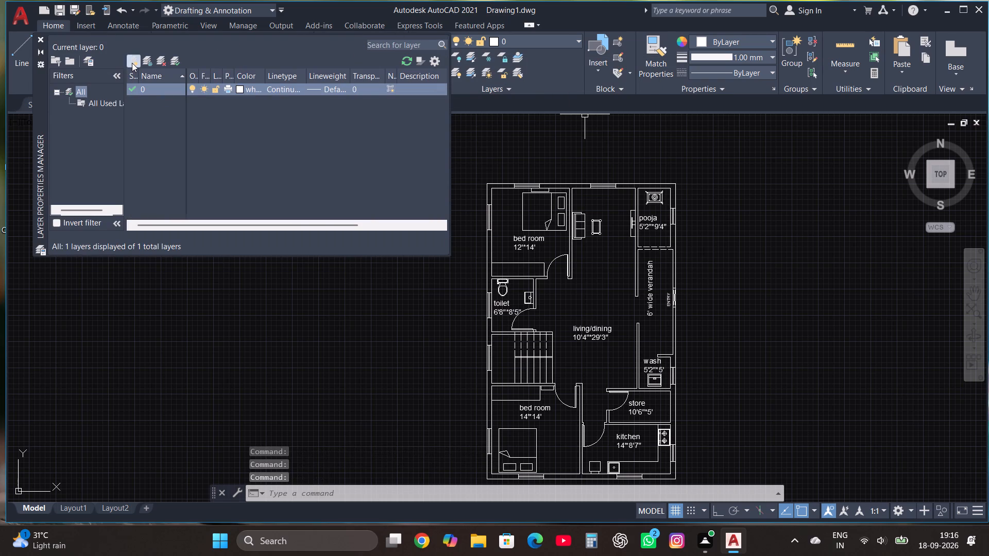
type("FURNITURE")
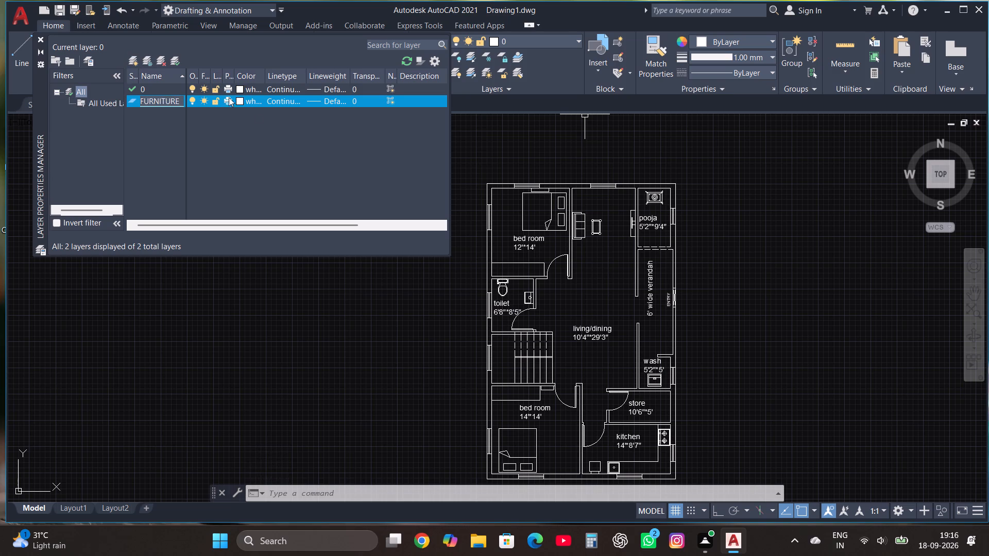
left_click(239, 102)
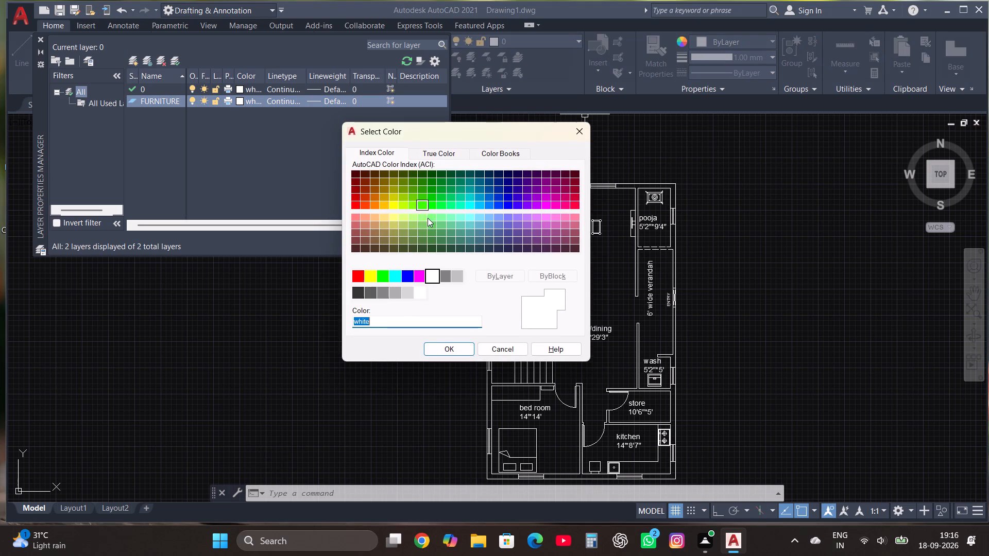
left_click(417, 202)
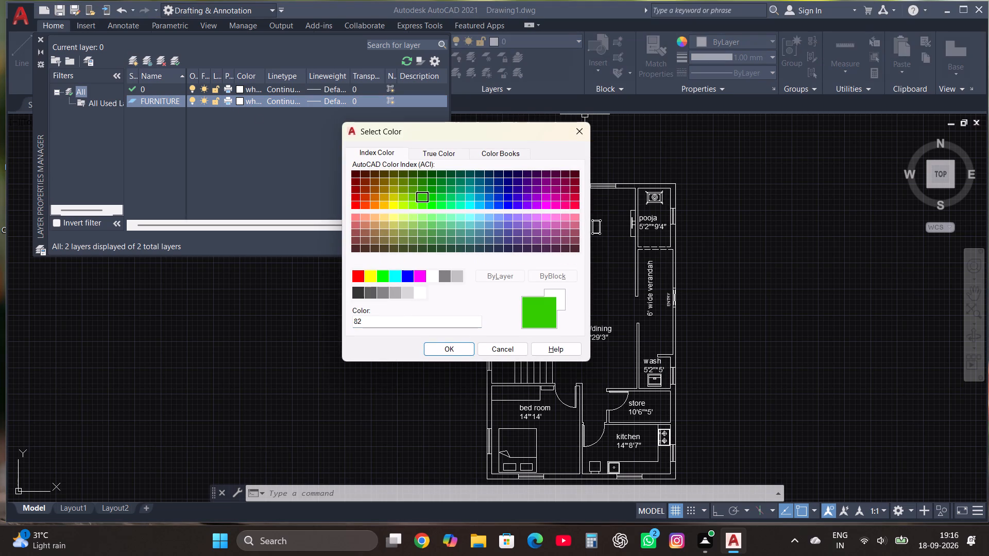
left_click(443, 353)
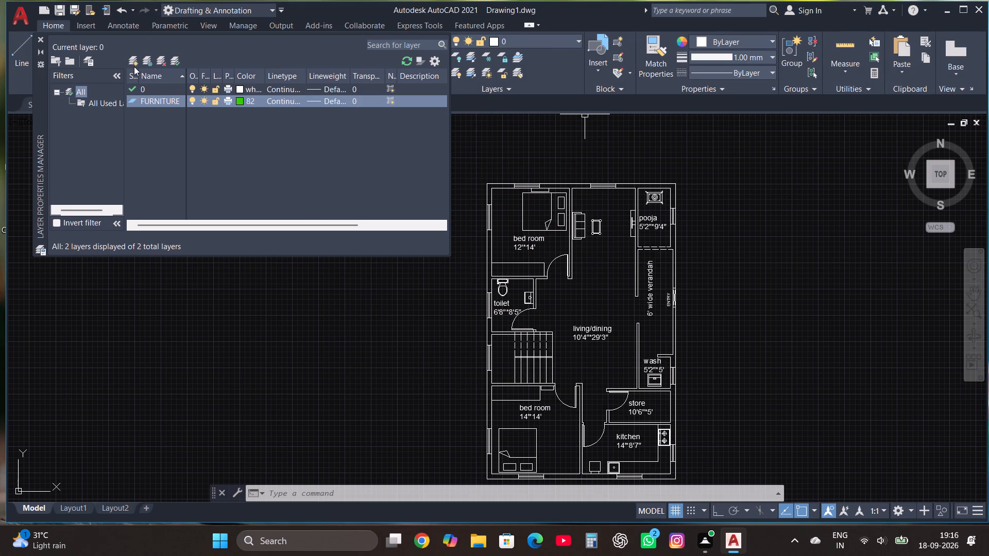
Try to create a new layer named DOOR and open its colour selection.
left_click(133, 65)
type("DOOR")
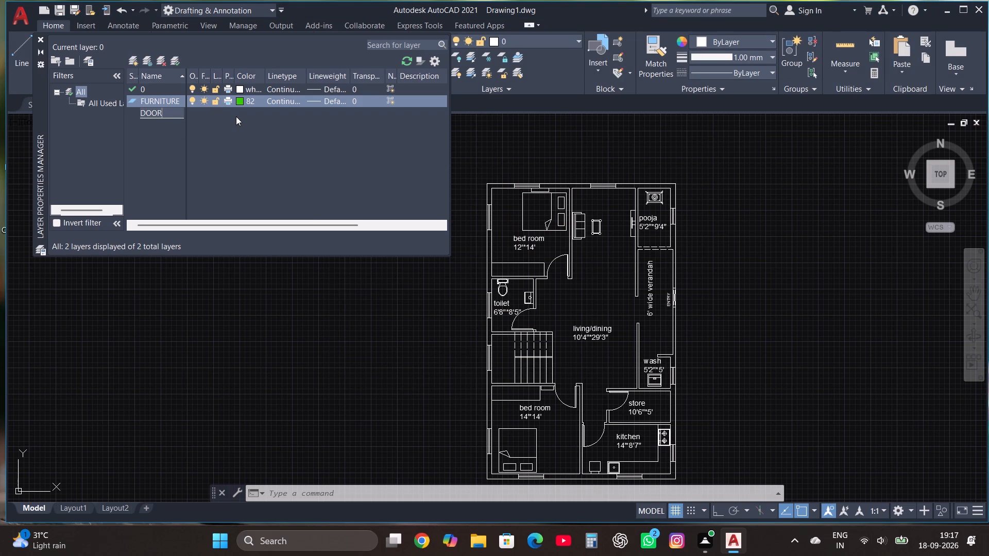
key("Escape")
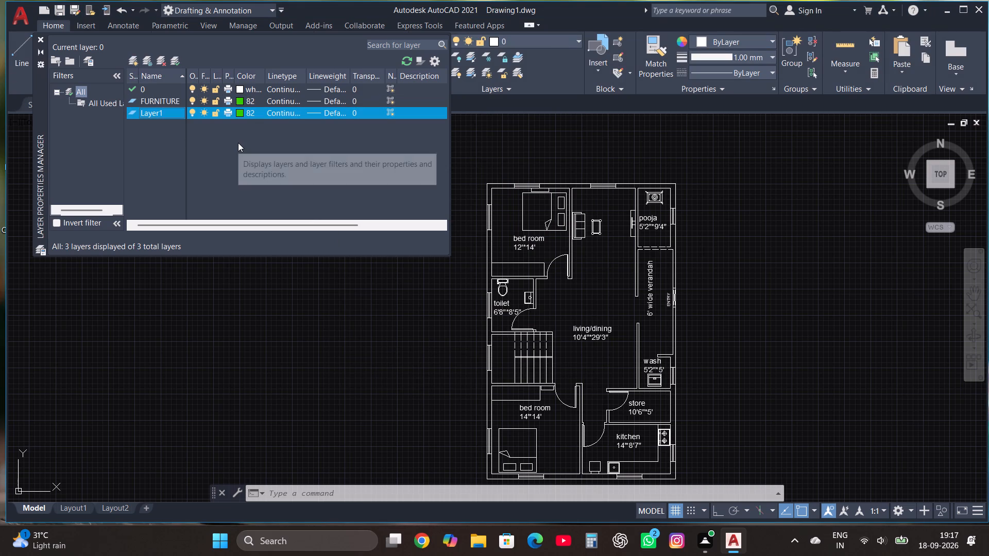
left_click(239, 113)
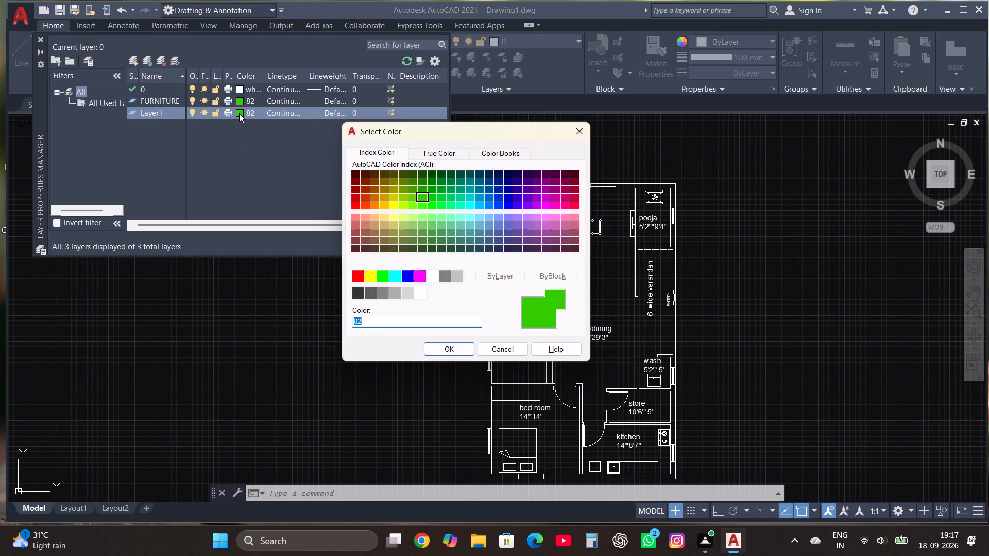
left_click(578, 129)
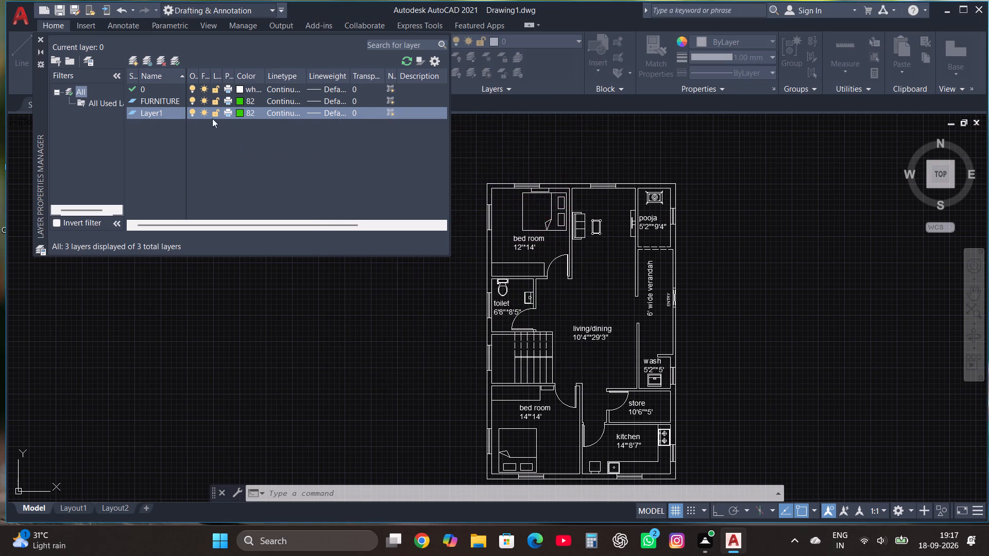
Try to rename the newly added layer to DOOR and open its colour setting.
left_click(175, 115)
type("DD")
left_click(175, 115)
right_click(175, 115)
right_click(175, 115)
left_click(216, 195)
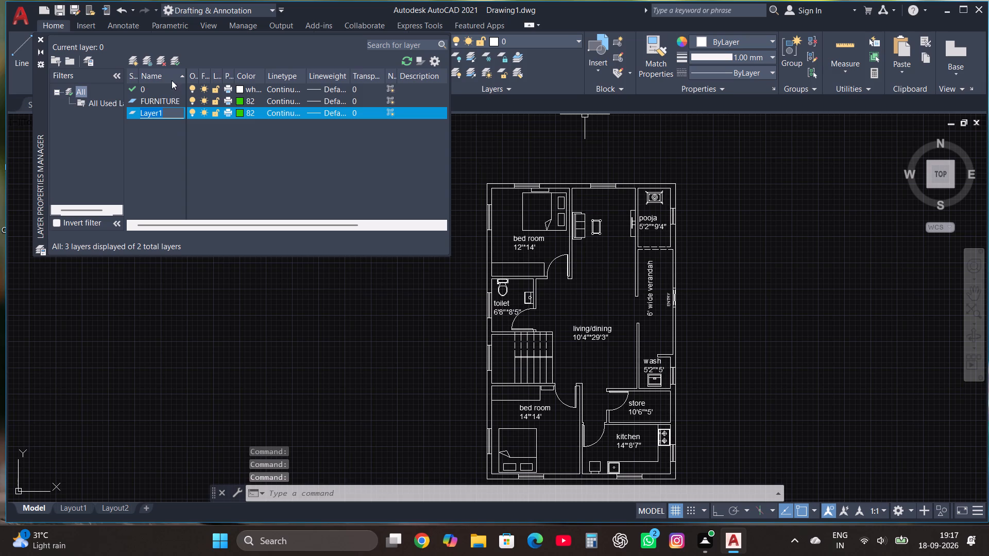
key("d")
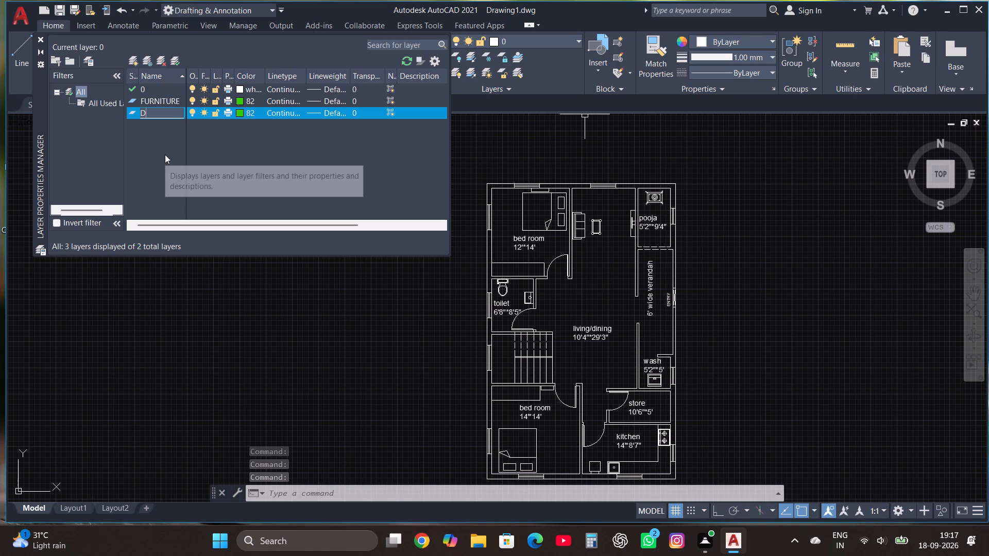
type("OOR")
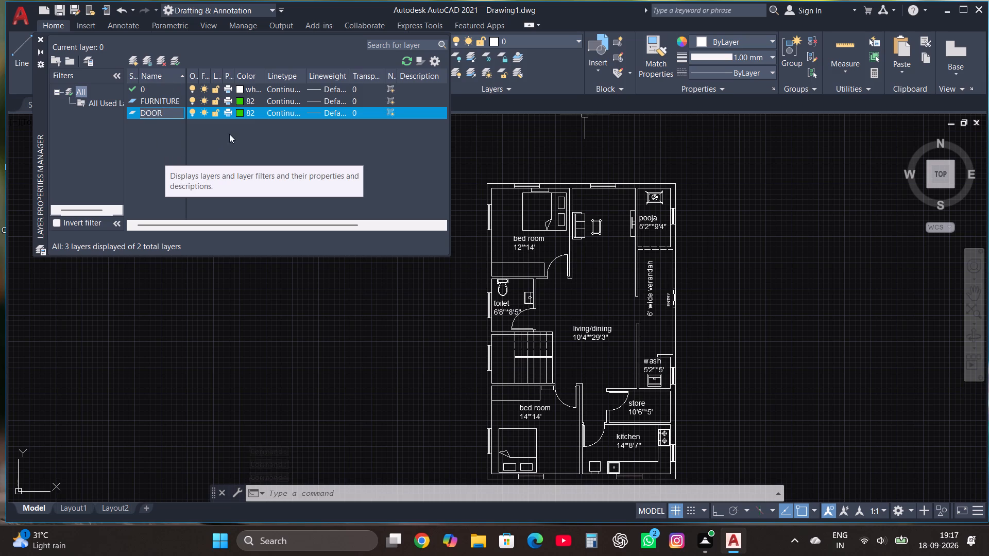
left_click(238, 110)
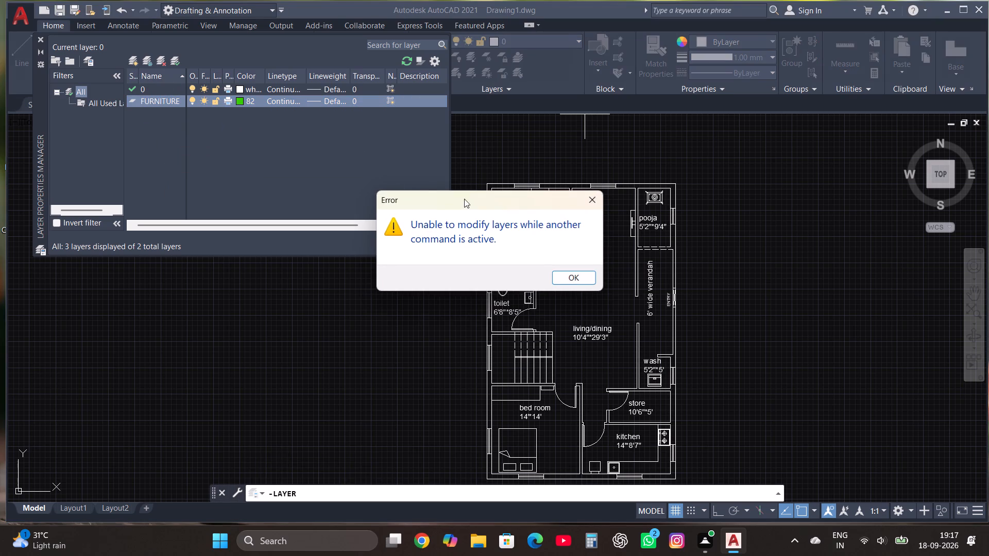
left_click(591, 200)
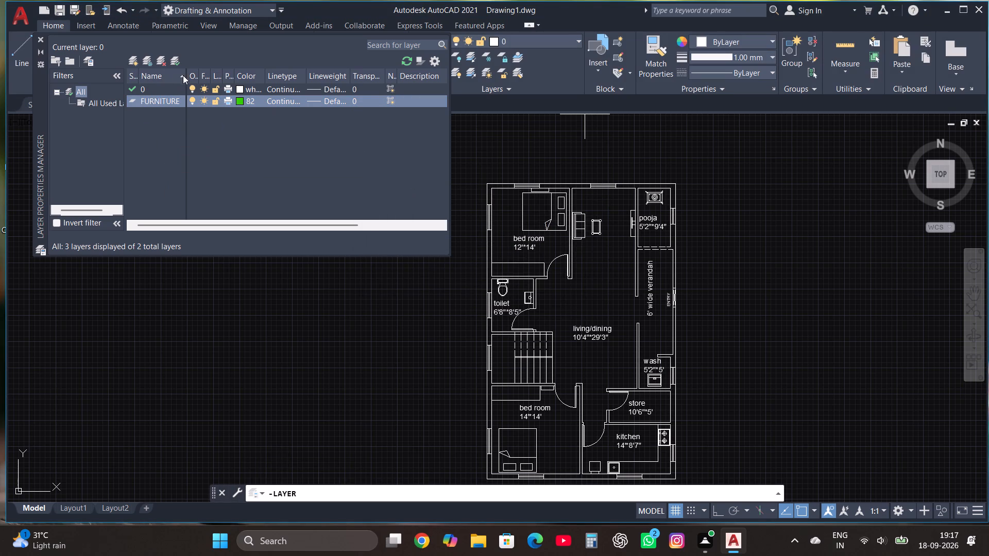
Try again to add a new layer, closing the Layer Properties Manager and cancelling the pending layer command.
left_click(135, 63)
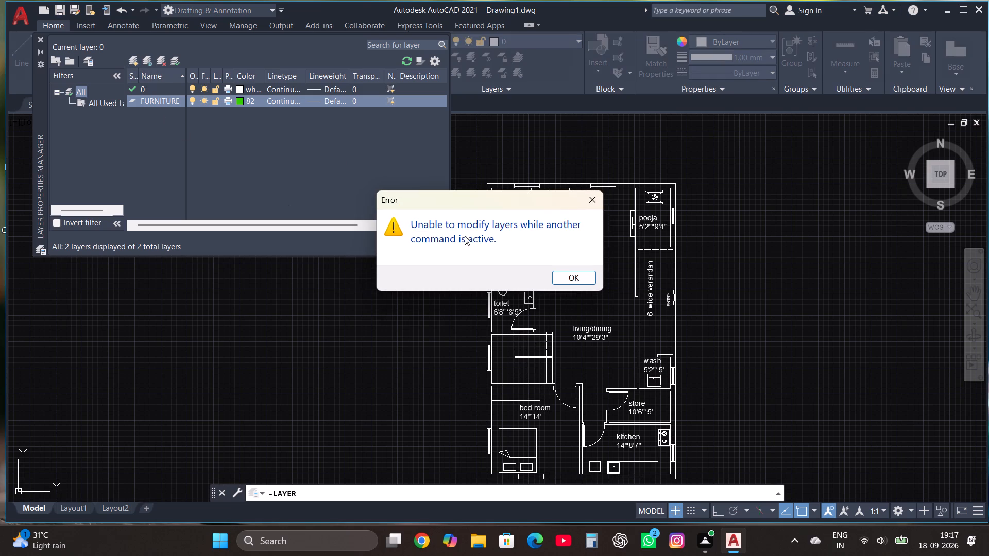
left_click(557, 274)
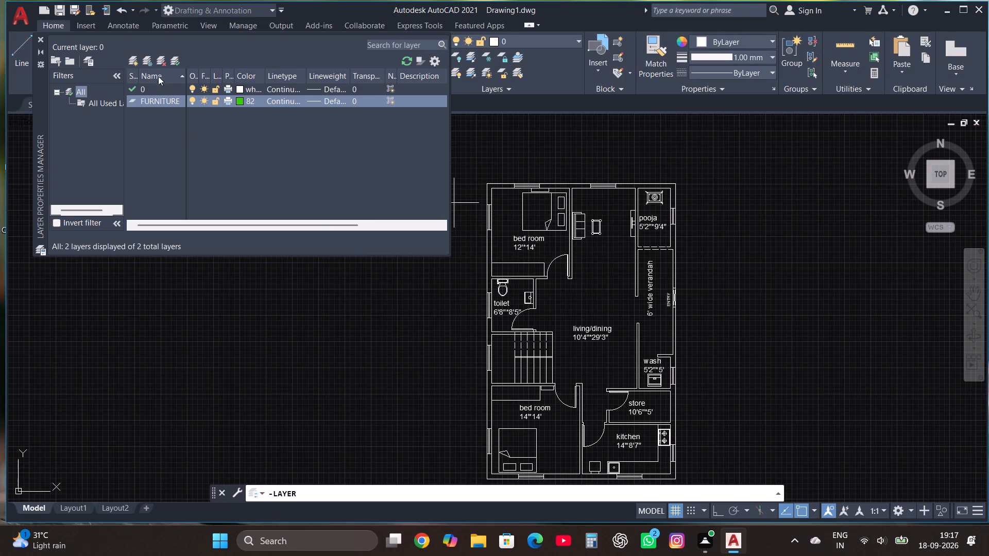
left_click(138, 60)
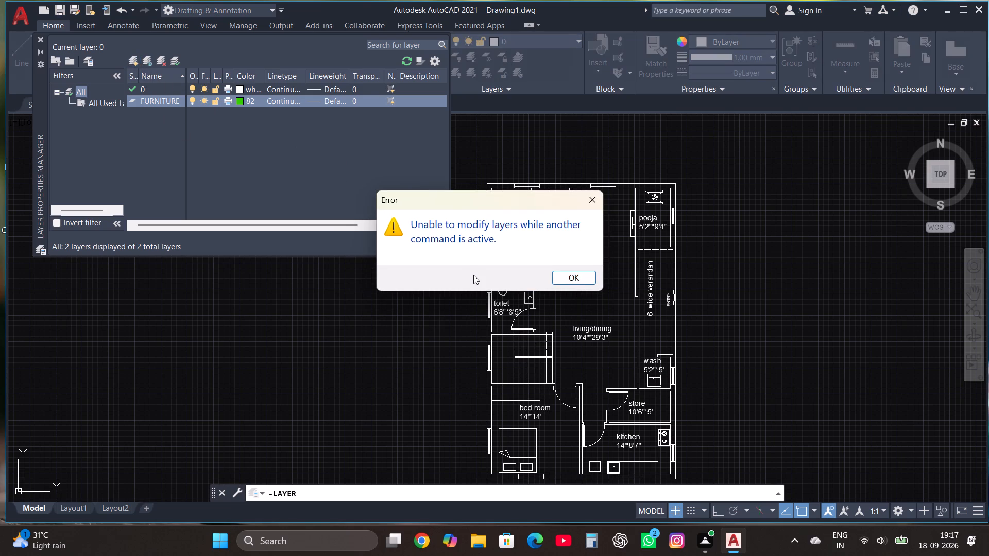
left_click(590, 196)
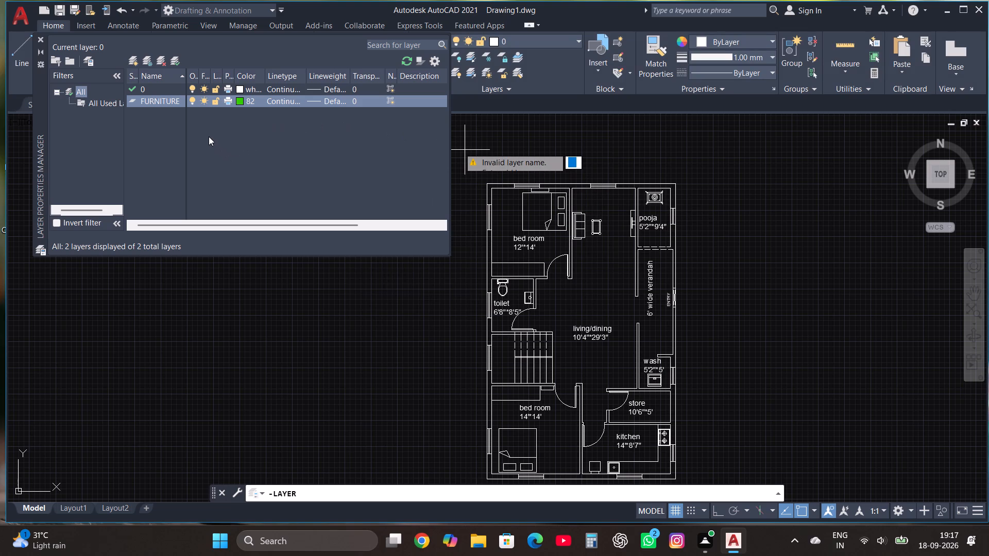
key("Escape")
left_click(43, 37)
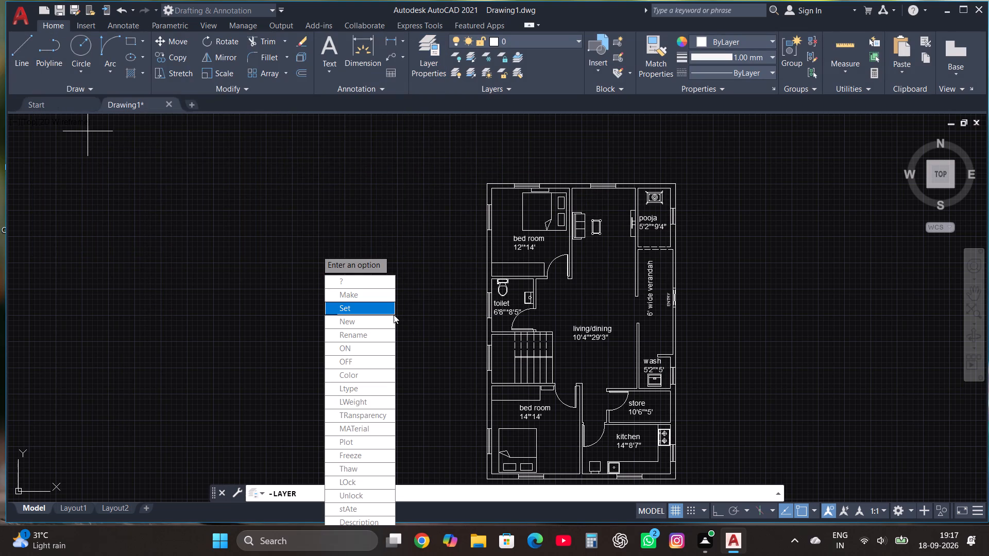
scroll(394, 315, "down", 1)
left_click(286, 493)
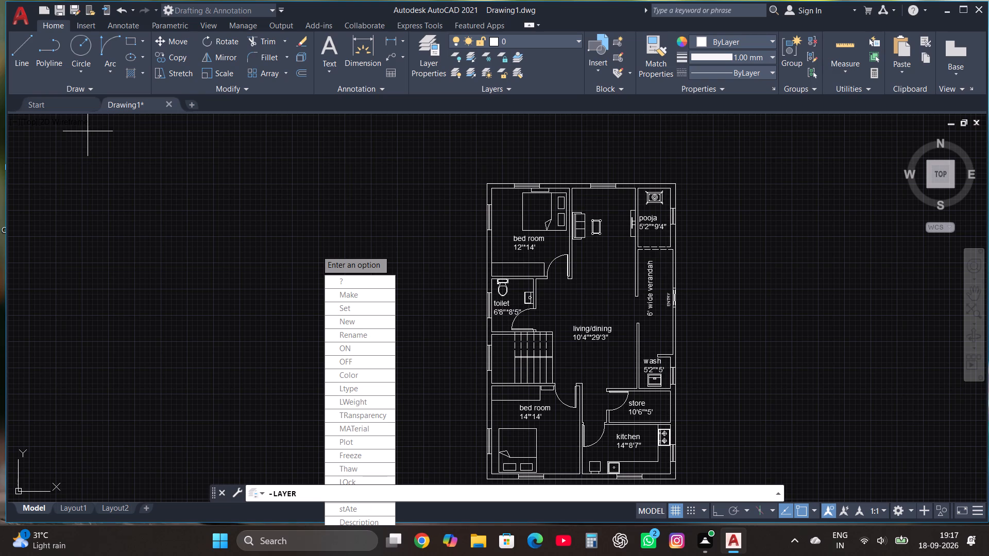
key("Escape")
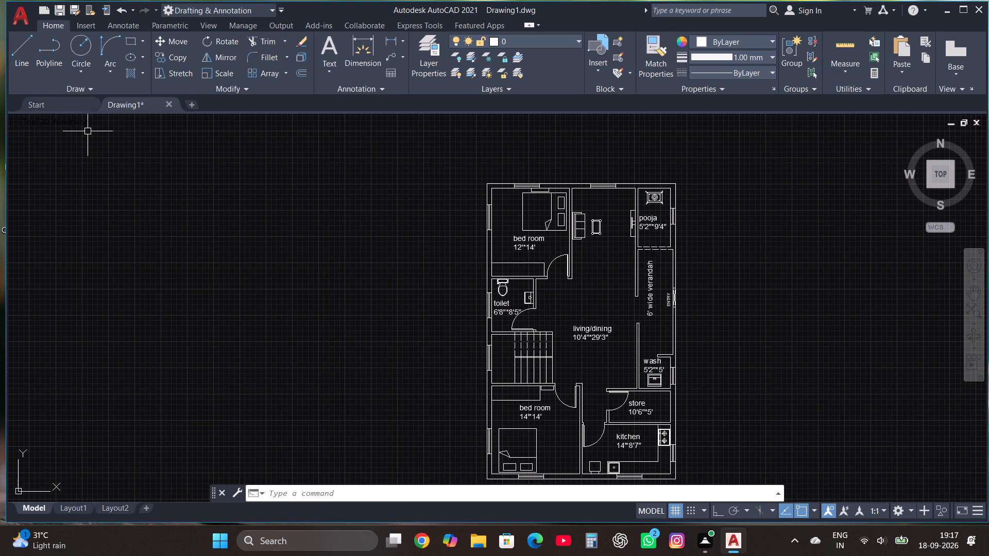
Make FURNITURE the current layer.
left_click(545, 37)
left_click(533, 75)
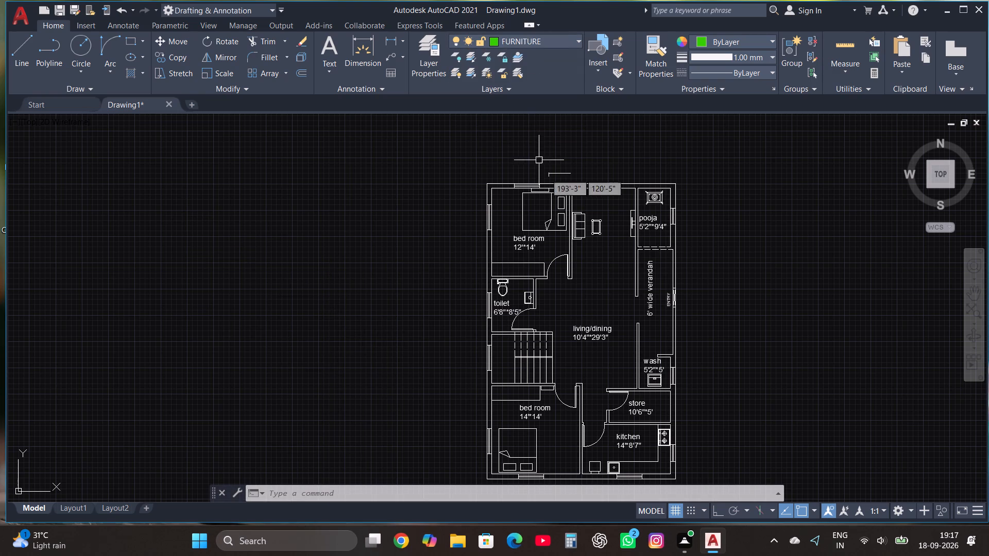
Assign the north bedroom's bed, pillows and small wall-mounted rectangle to the FURNITURE layer.
scroll(556, 202, "up", 2)
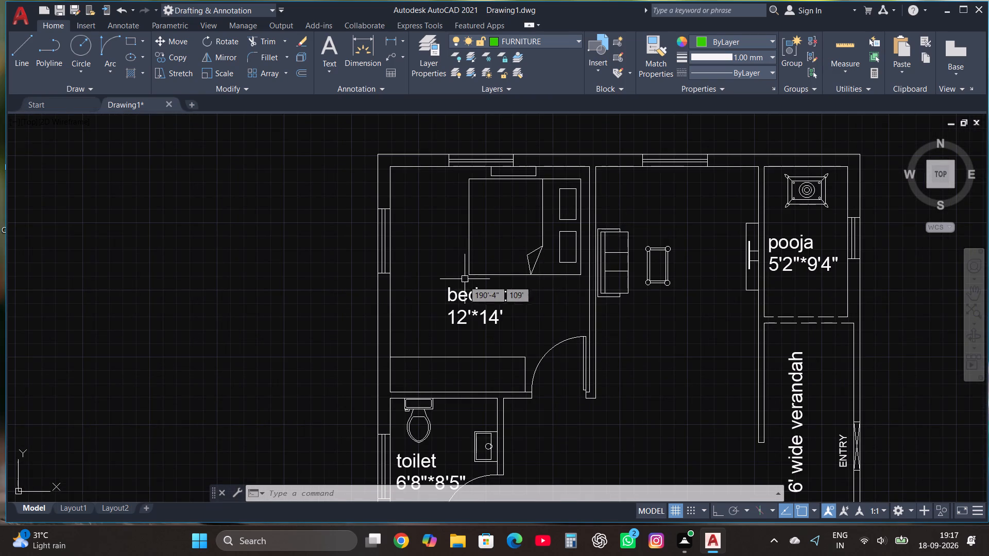
left_click(455, 286)
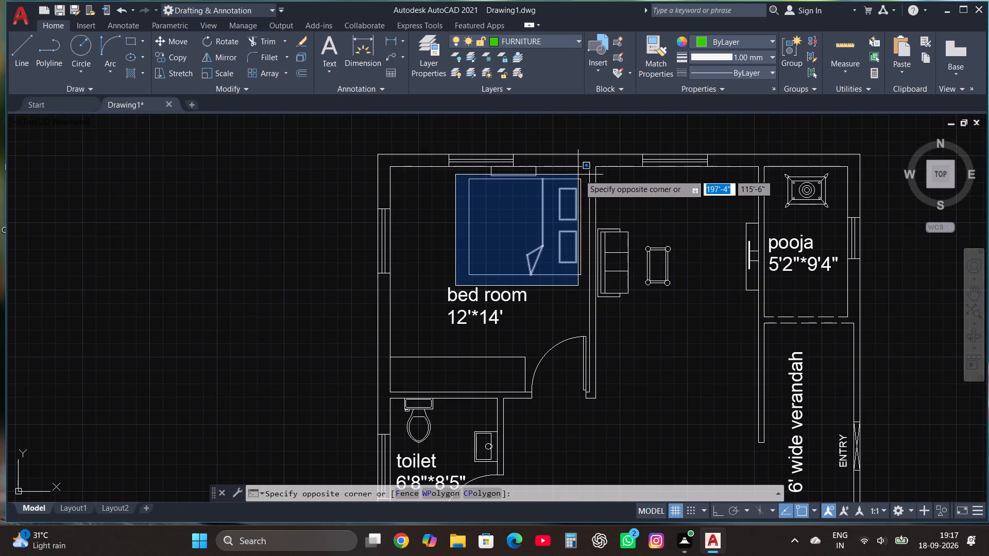
left_click(583, 166)
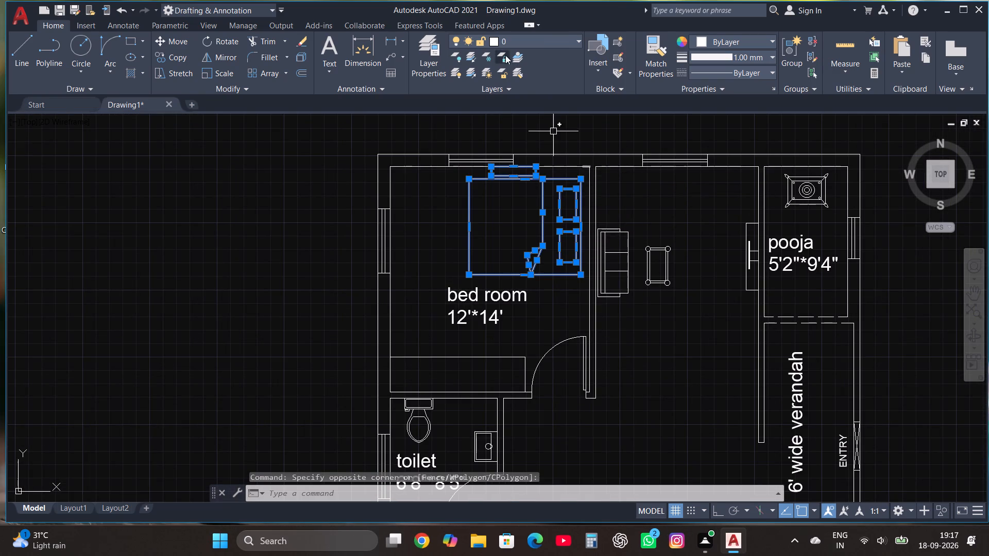
left_click(510, 37)
left_click(525, 76)
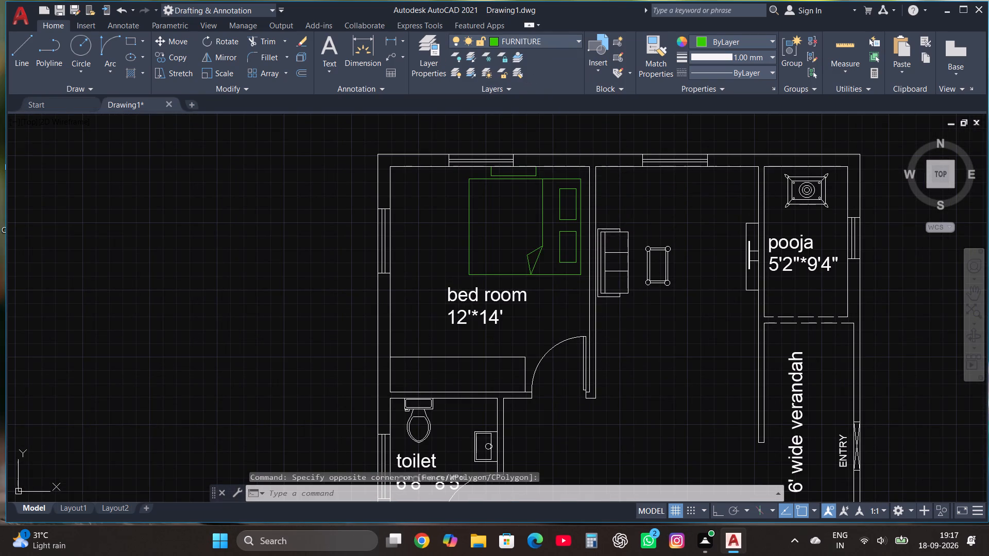
key("Escape")
Add the multiline text AC inside the small rectangle on the north bedroom's north wall.
scroll(531, 164, "up", 3)
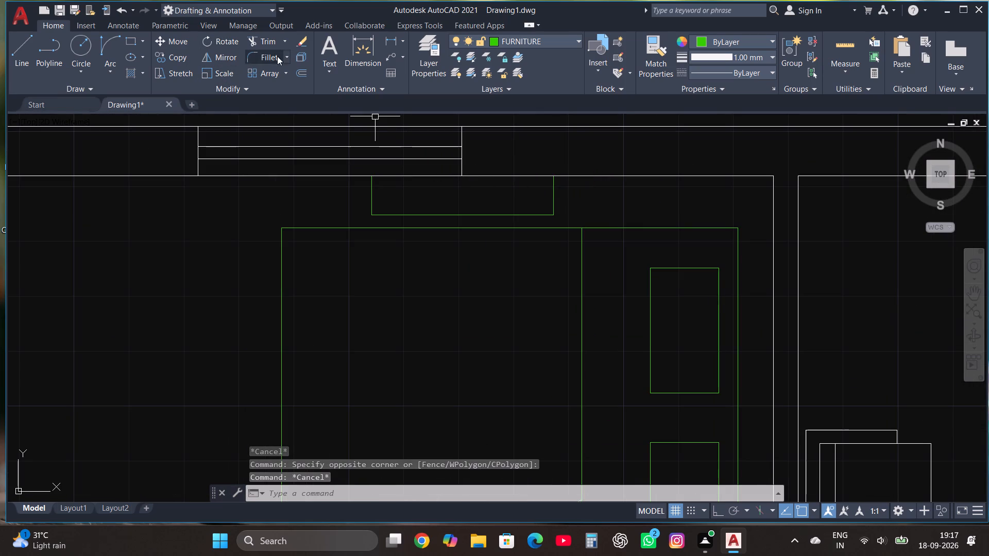
left_click(320, 41)
left_click(401, 200)
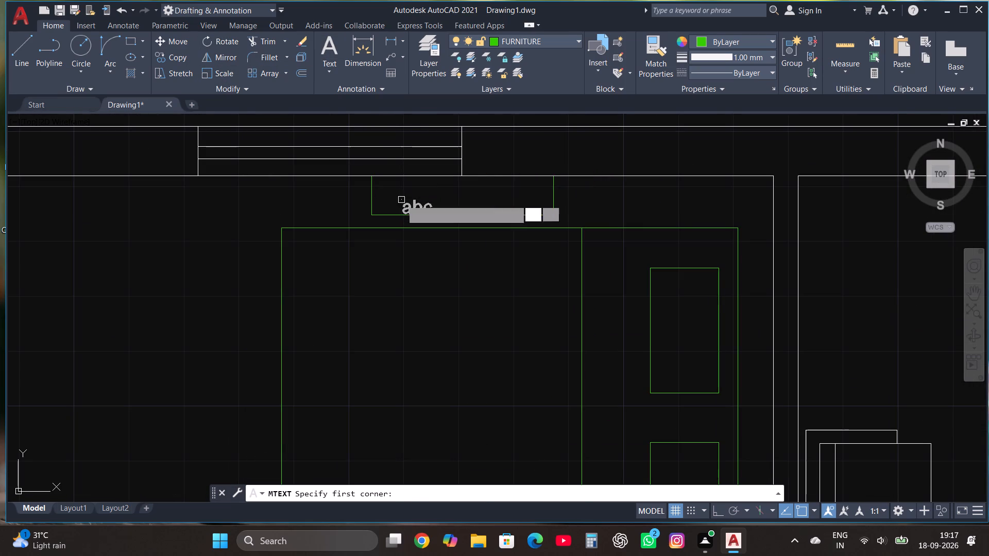
left_click(442, 188)
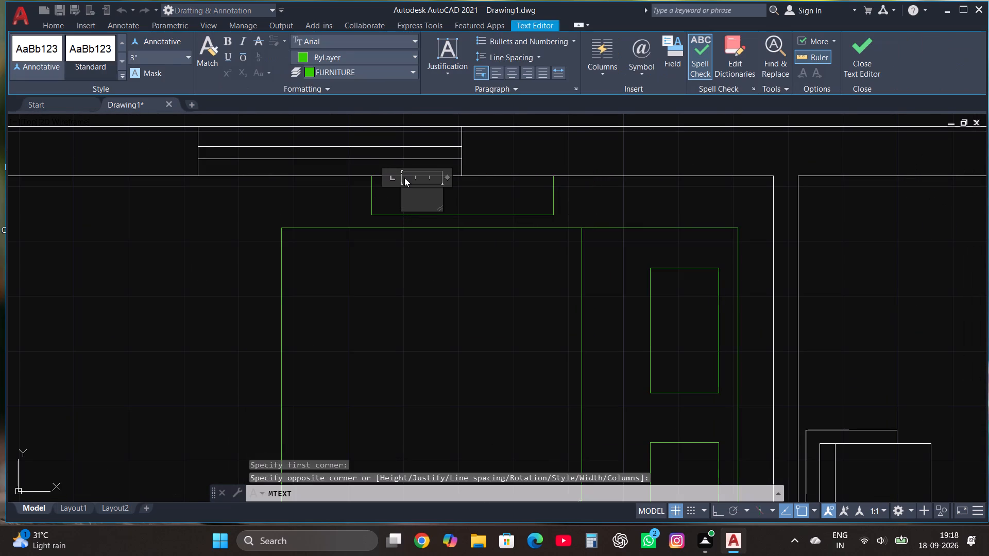
type("AC")
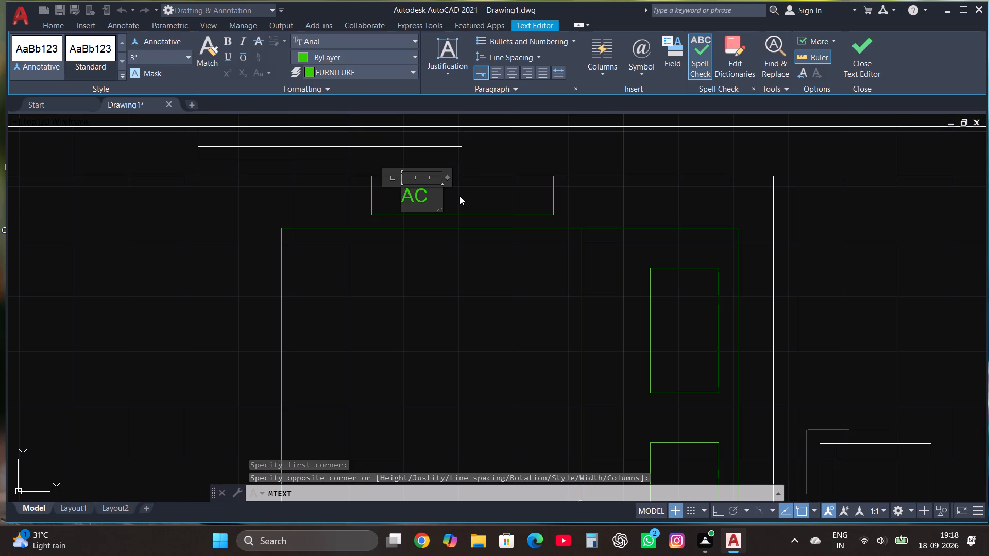
left_click(855, 47)
Reassign the north bedroom's AC text to layer 0.
scroll(422, 292, "down", 2)
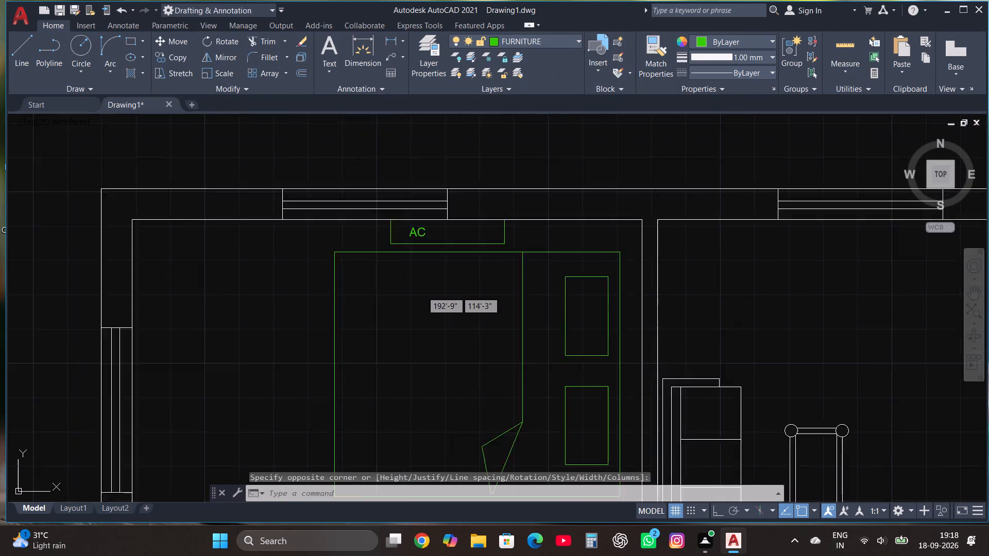
scroll(422, 255, "up", 1)
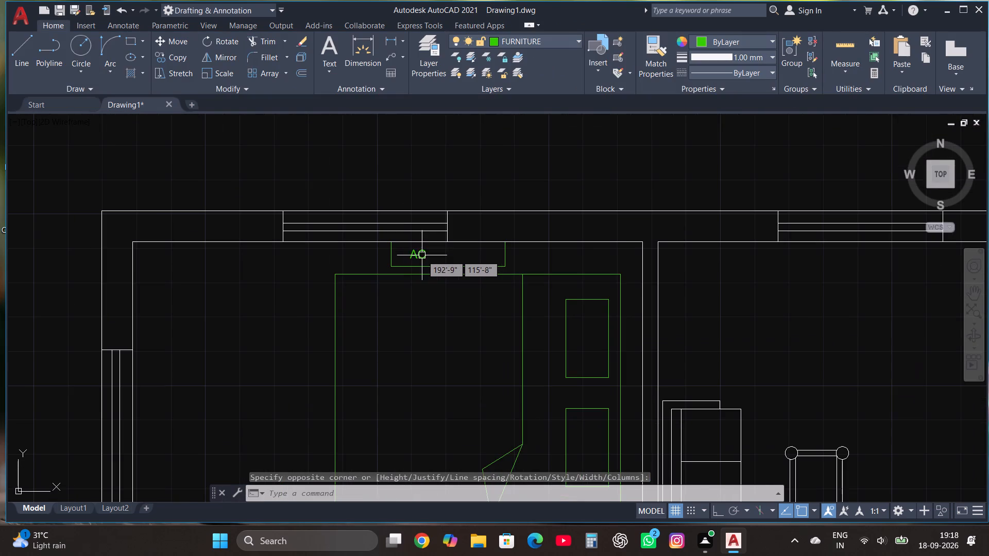
left_click(422, 255)
left_click(538, 41)
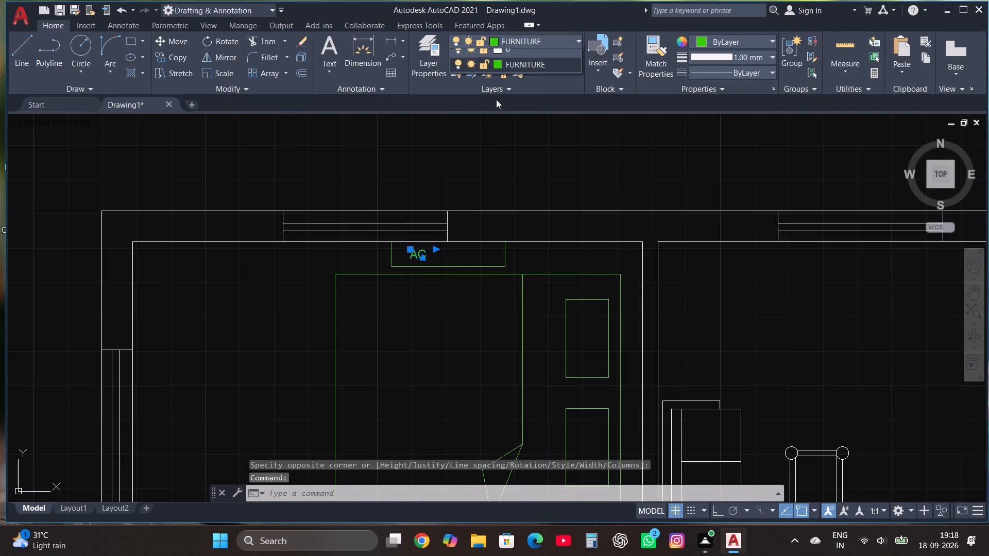
left_click(508, 55)
scroll(422, 242, "up", 2)
key("Escape")
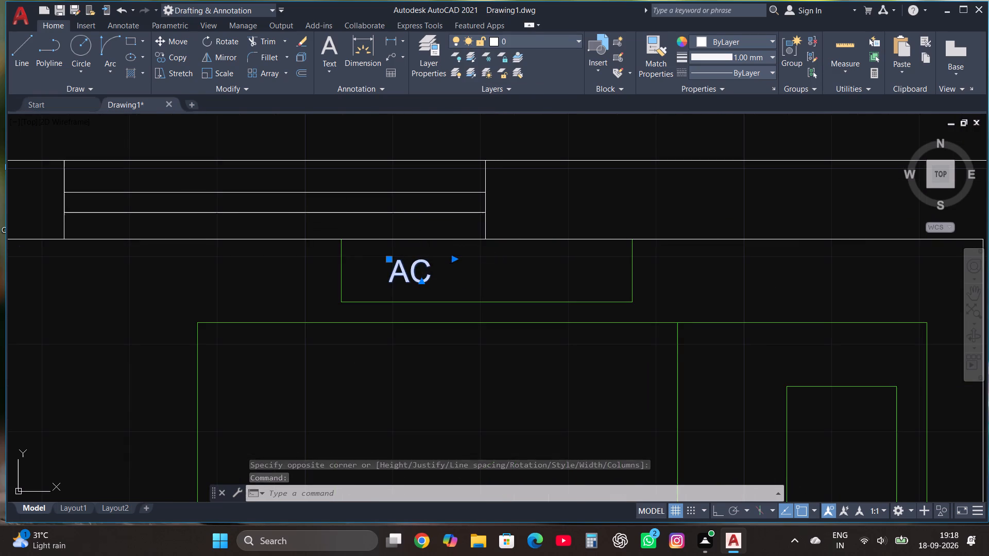
Copy the AC text into the small rectangle on the south bedroom's north wall.
left_click(415, 272)
left_click(180, 57)
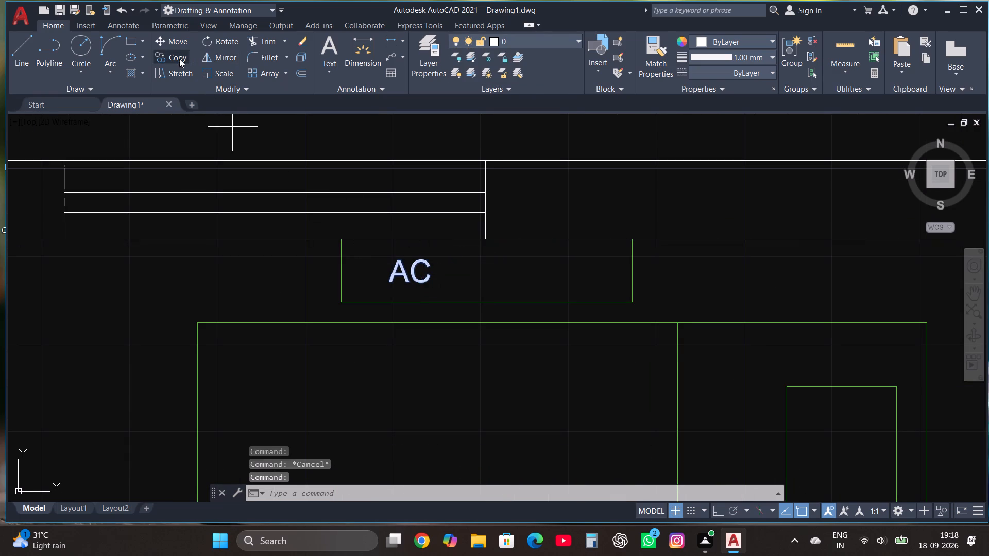
left_click(396, 262)
scroll(376, 213, "down", 7)
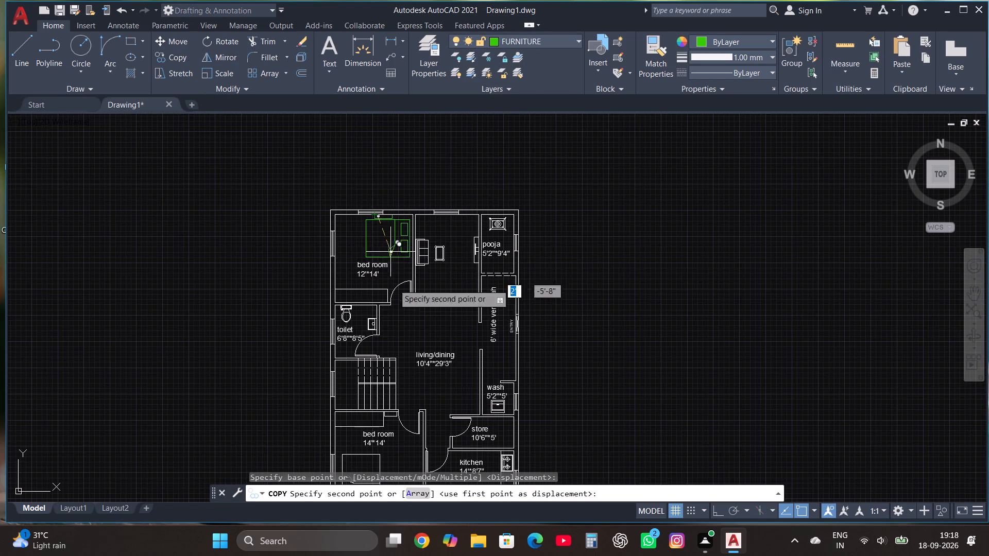
scroll(374, 416, "up", 3)
scroll(419, 394, "up", 4)
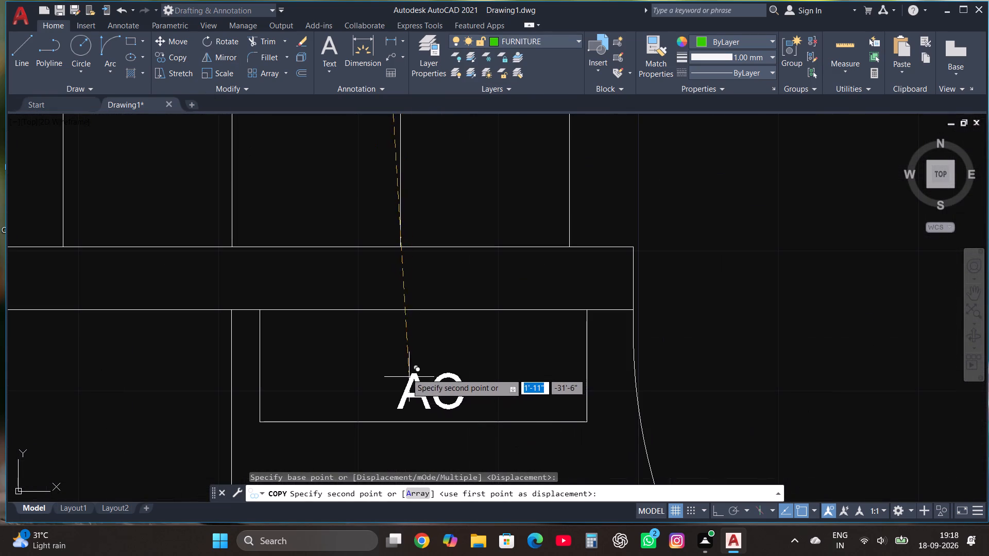
left_click(394, 363)
scroll(419, 405, "down", 1)
key("Escape")
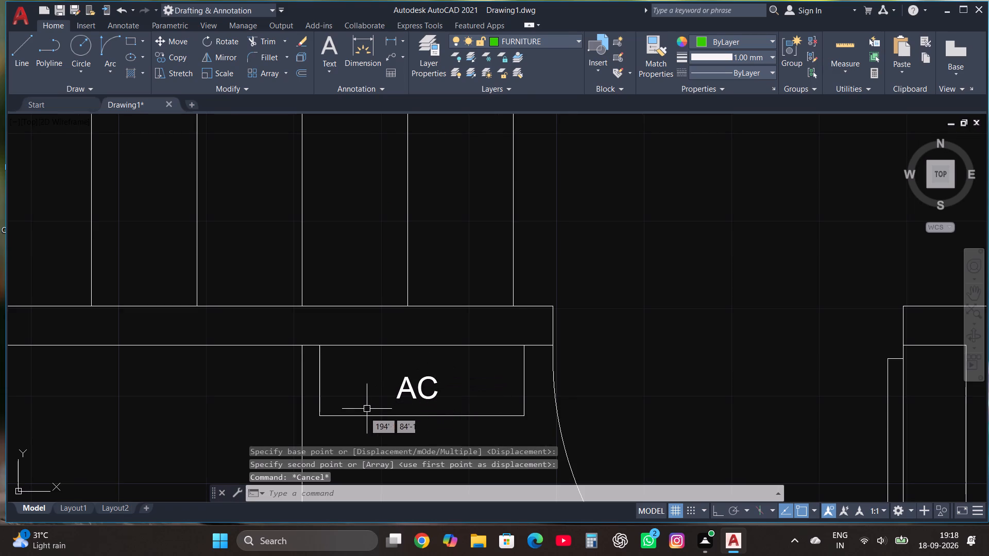
Assign the south bedroom's AC rectangle to the FURNITURE layer.
left_click(355, 427)
left_click(331, 390)
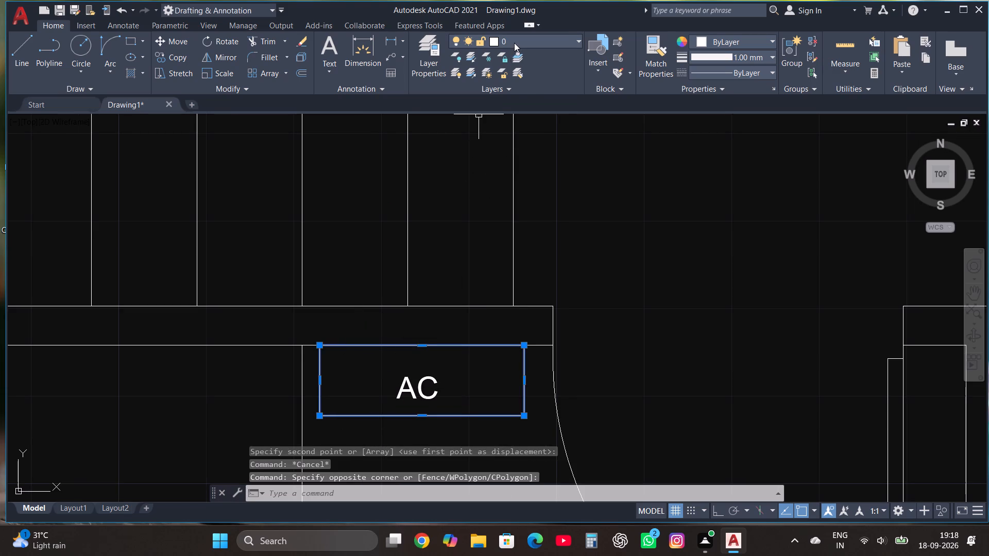
left_click(514, 43)
left_click(526, 73)
key("Escape")
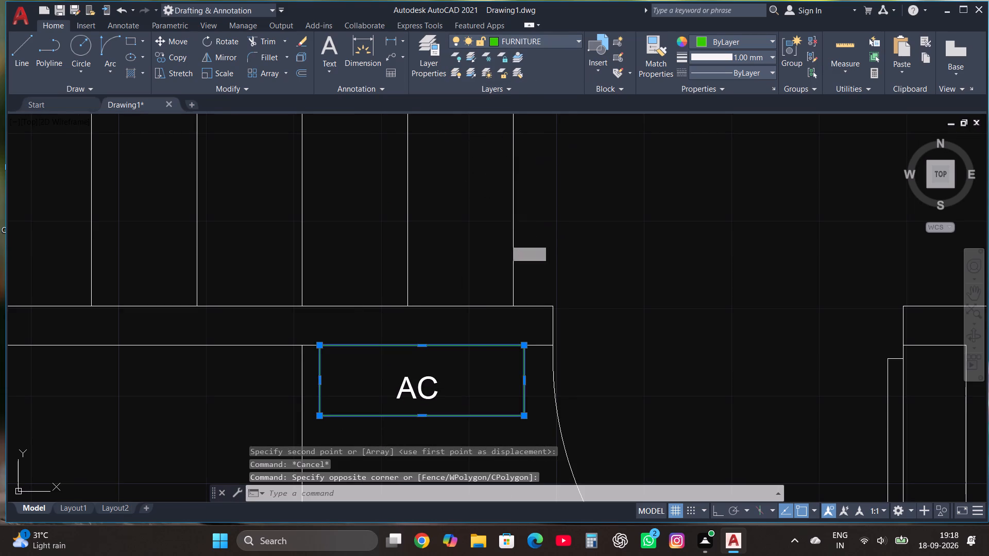
Assign the long wardrobe rectangle beside the AC unit in the south bedroom to the FURNITURE layer.
scroll(504, 242, "down", 4)
scroll(474, 291, "up", 2)
left_click(452, 311)
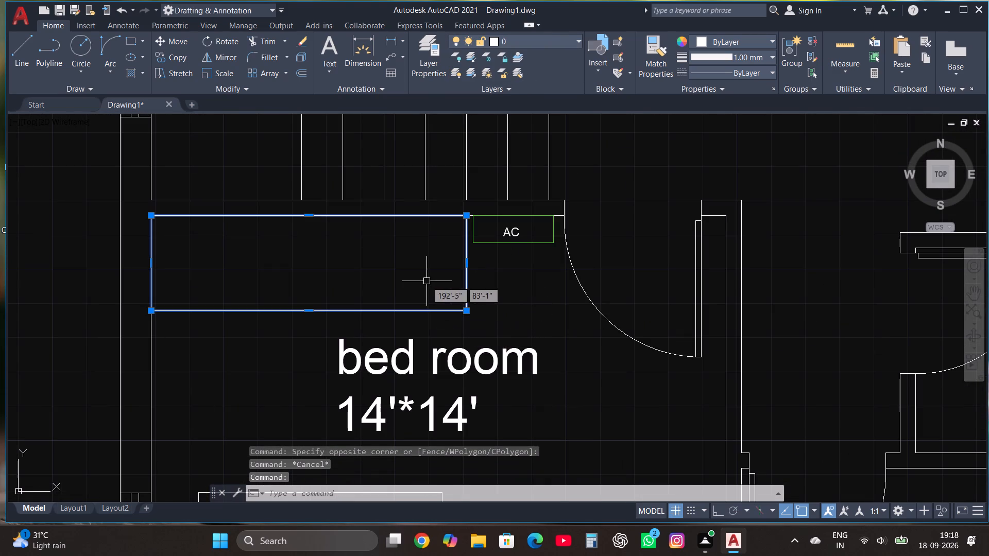
left_click(519, 38)
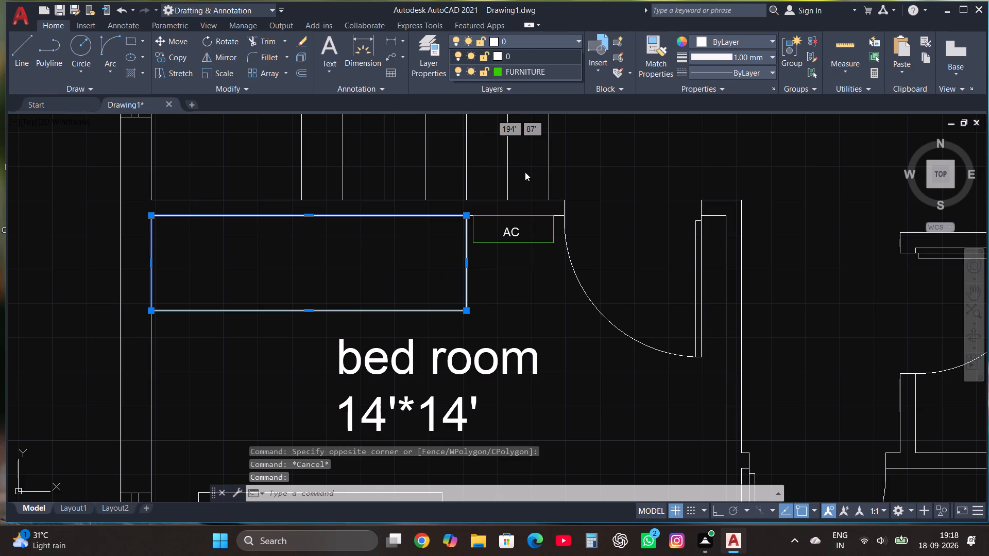
left_click(521, 72)
Assign the whole bed in the south bedroom, including pillows and blanket fold, to the FURNITURE layer.
scroll(432, 213, "down", 2)
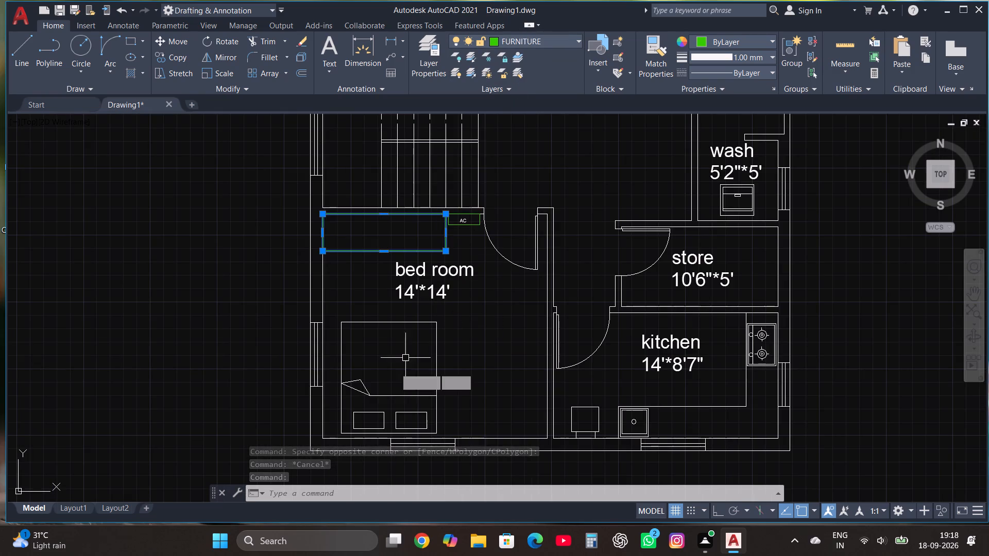
scroll(337, 446, "up", 2)
scroll(362, 377, "down", 2)
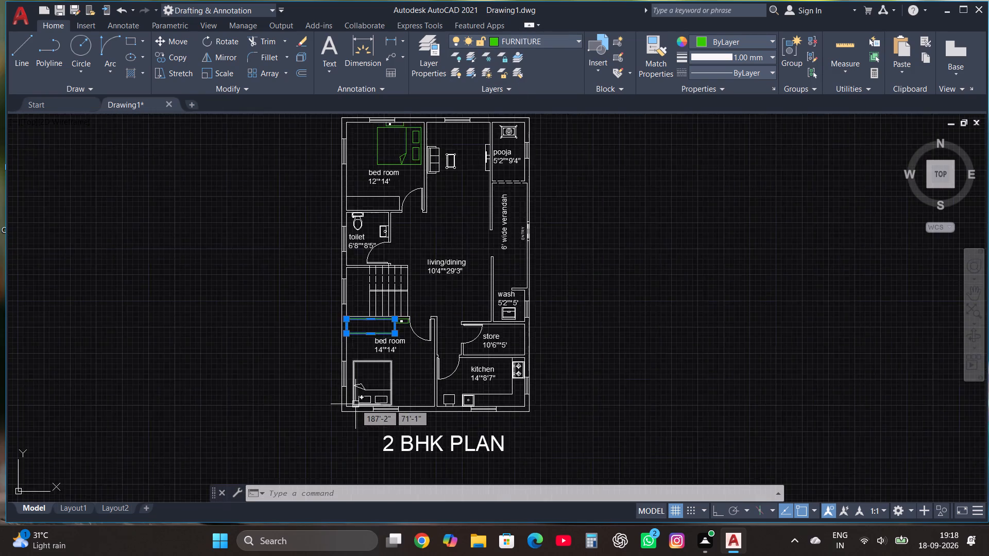
scroll(355, 404, "up", 4)
left_click(321, 421)
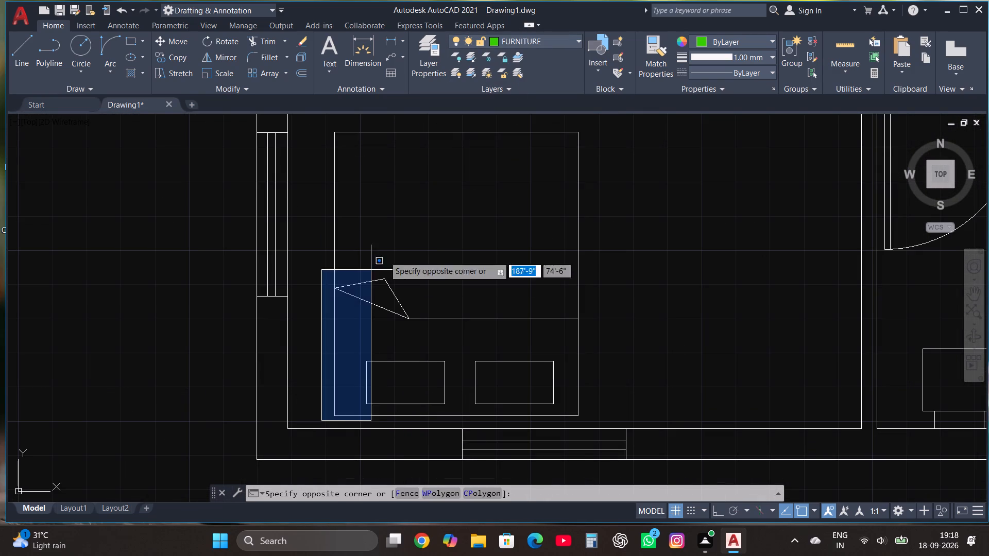
left_click(622, 119)
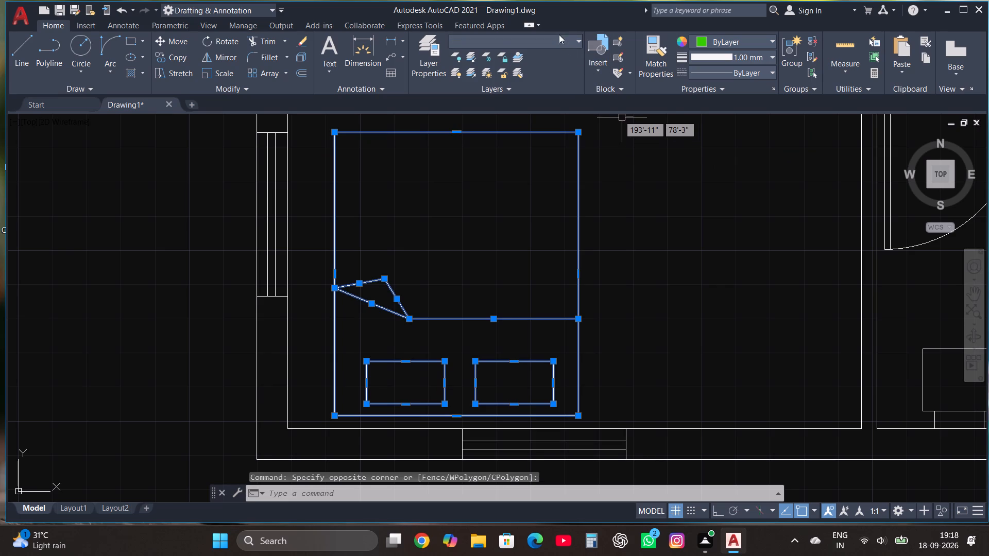
left_click(559, 34)
left_click(536, 72)
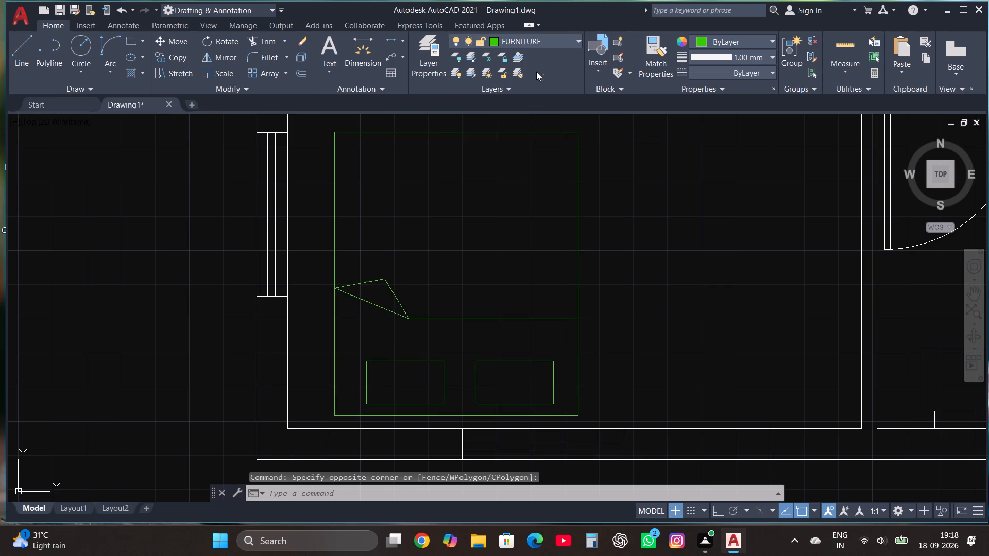
Assign the two-rectangle appliance on the kitchen's south wall, west of the sink, to the FURNITURE layer.
scroll(360, 301, "down", 3)
scroll(525, 332, "up", 3)
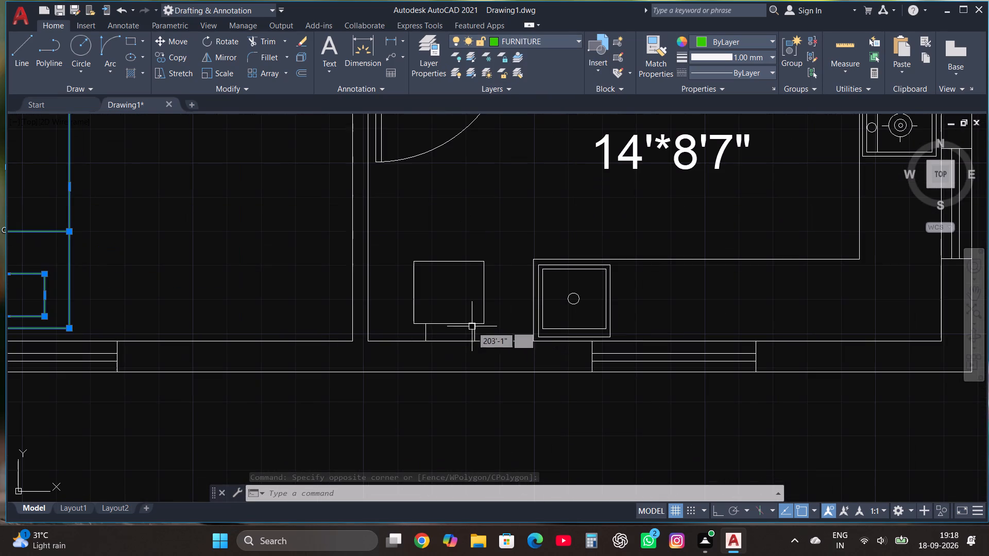
left_click(402, 352)
left_click(500, 225)
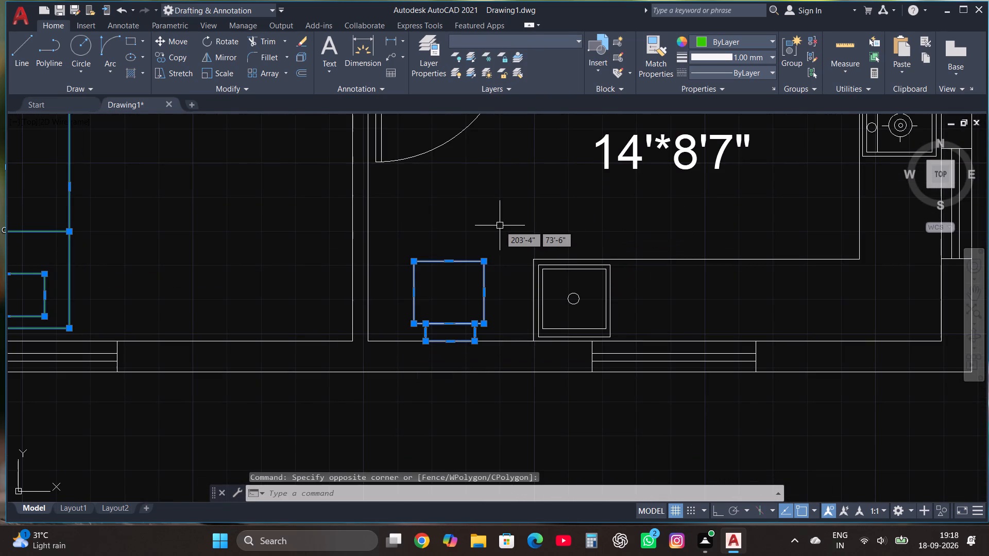
left_click(482, 40)
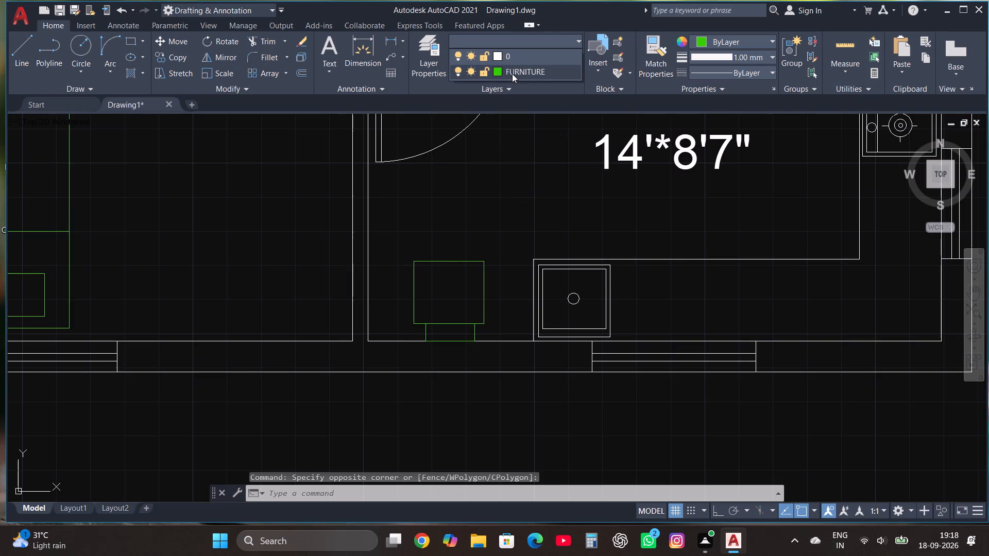
left_click(512, 73)
Assign the kitchen sink's two rectangles and drain circle to the FURNITURE layer.
scroll(421, 287, "down", 1)
scroll(520, 287, "up", 2)
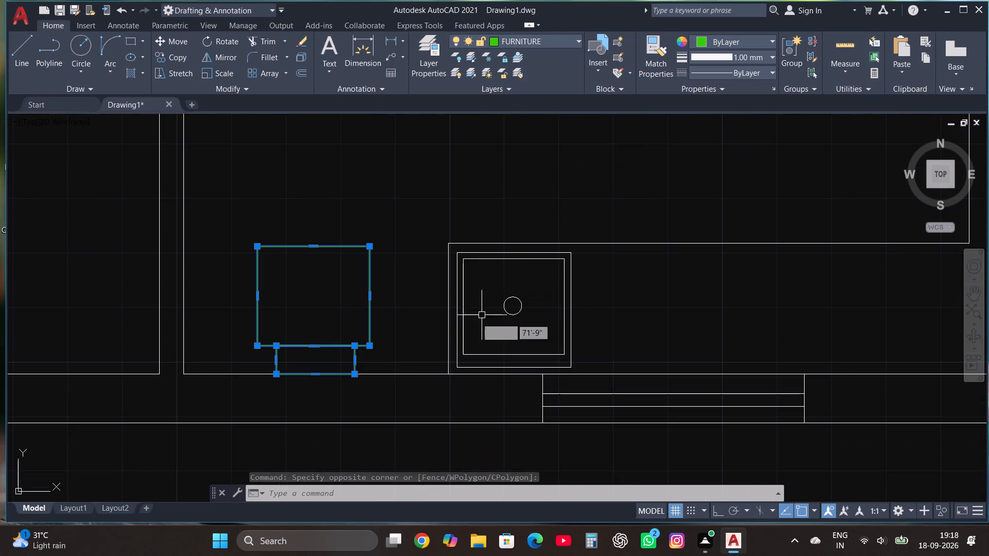
scroll(454, 367, "up", 2)
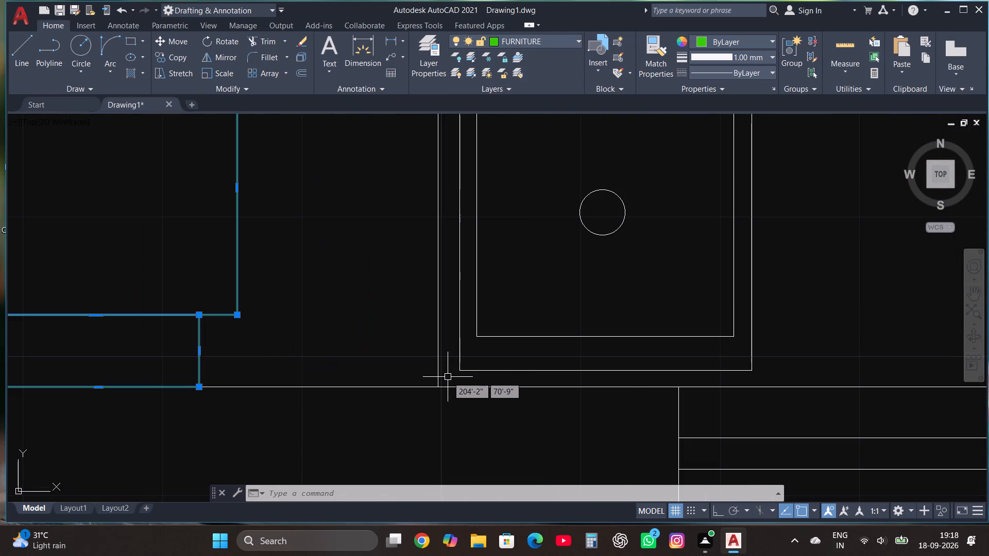
left_click(447, 380)
scroll(453, 364, "down", 1)
left_click(683, 176)
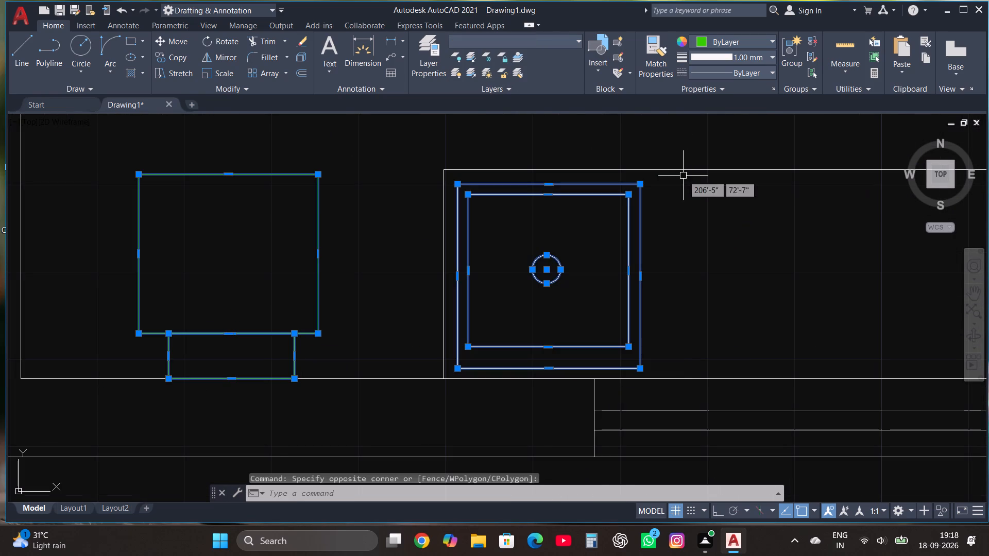
left_click(535, 39)
left_click(527, 72)
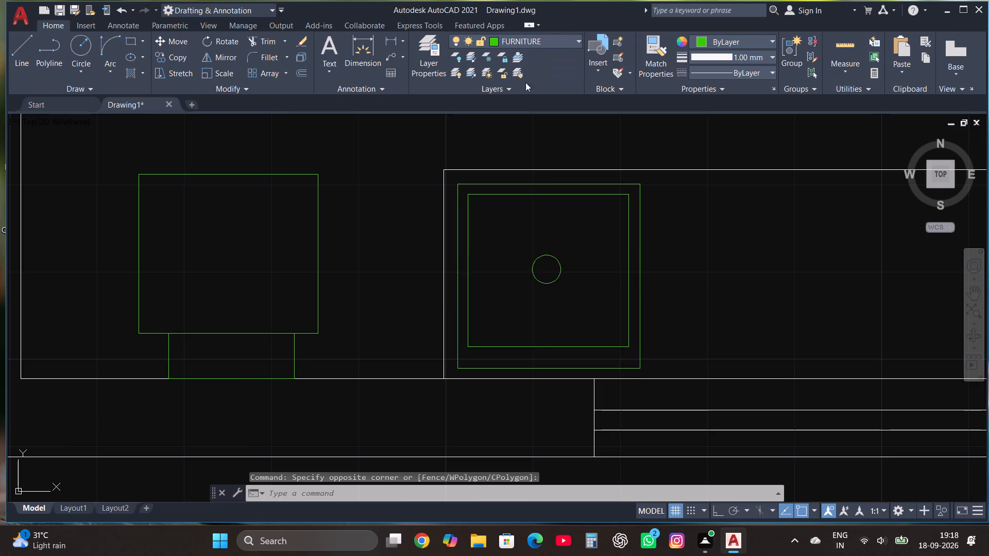
Assign the complete two-burner stove on the kitchen's east counter to the FURNITURE layer.
scroll(386, 343, "down", 3)
scroll(650, 179, "up", 3)
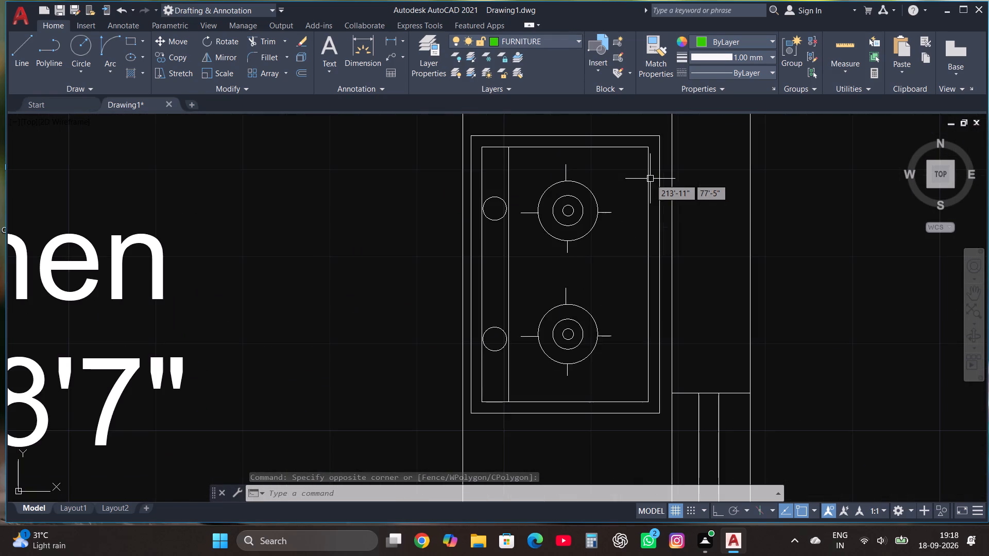
left_click(467, 430)
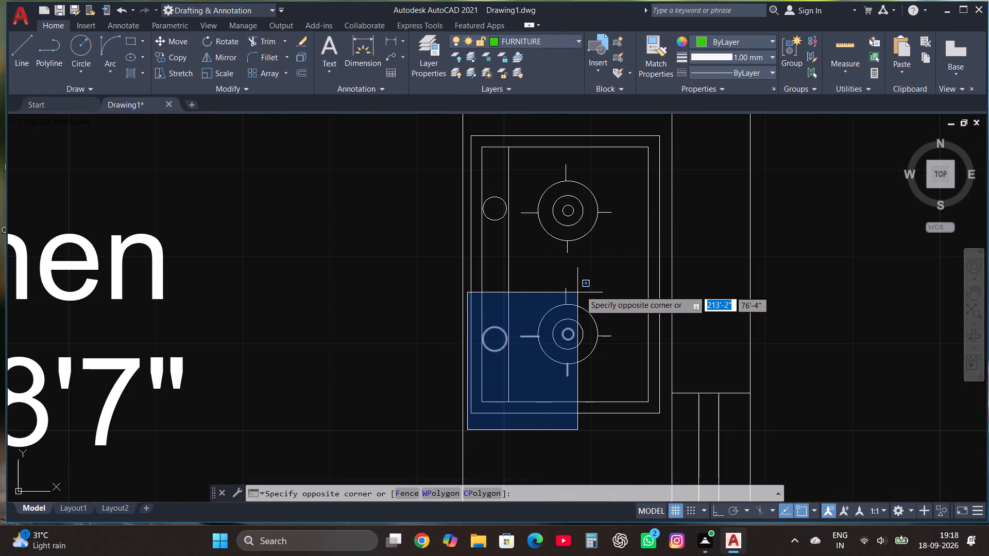
scroll(580, 290, "down", 1)
left_click(634, 179)
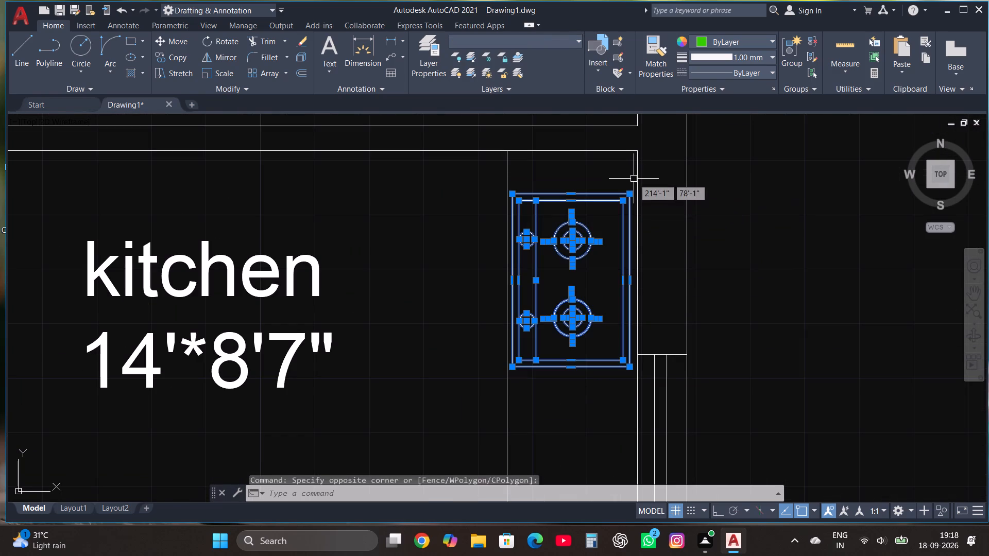
left_click(526, 44)
left_click(525, 72)
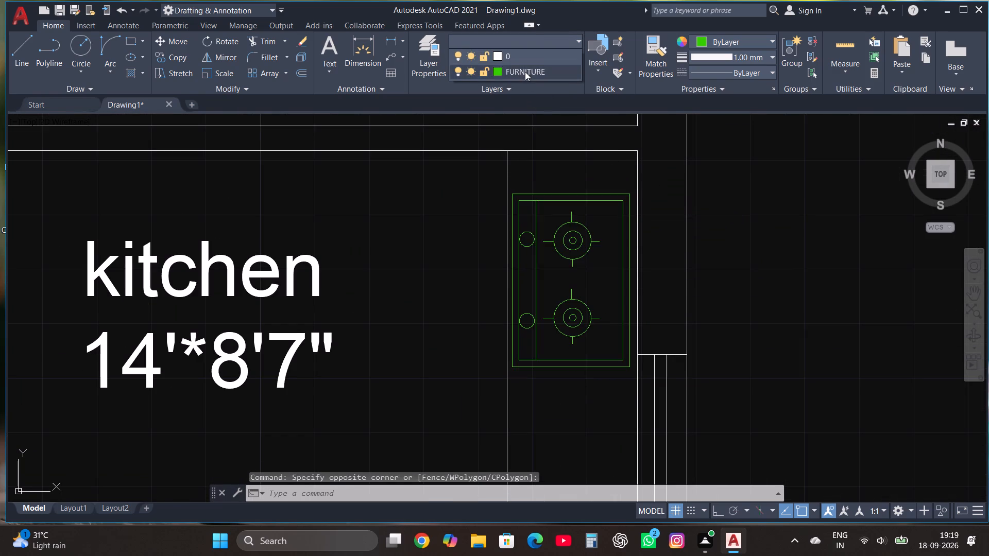
Assign the wash area's fixture, including its outer rectangle and inner details, to the FURNITURE layer.
scroll(551, 335, "down", 4)
scroll(556, 236, "up", 4)
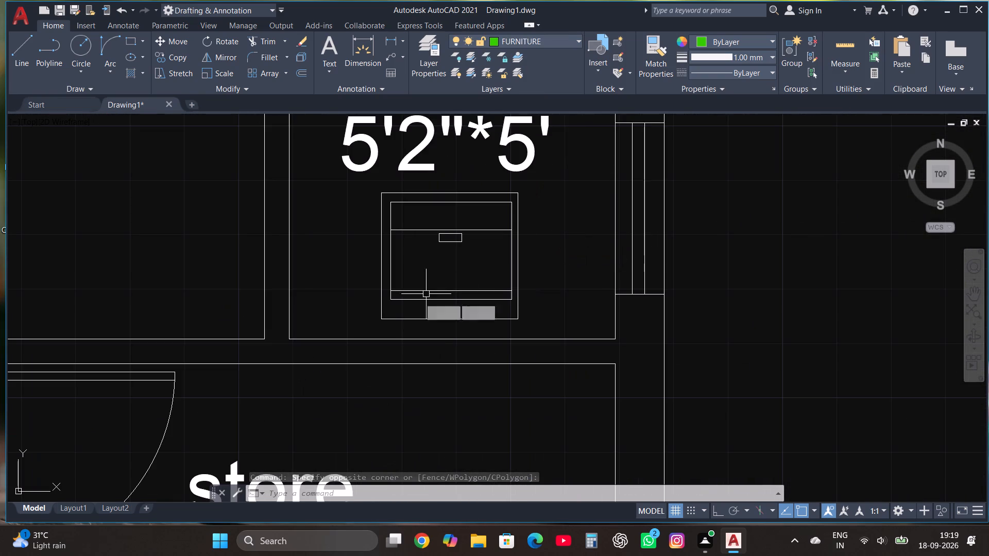
left_click(358, 319)
left_click(523, 196)
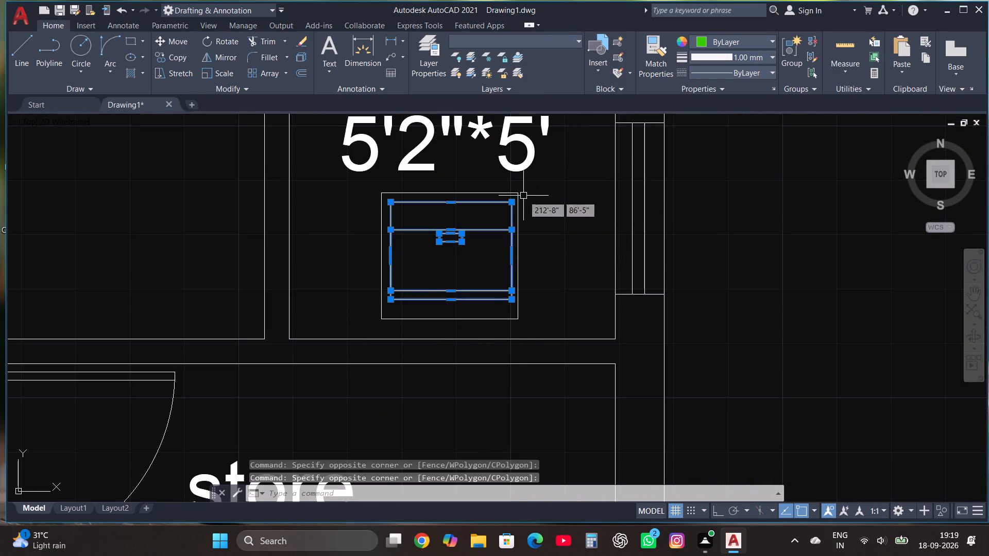
left_click(362, 331)
left_click(527, 186)
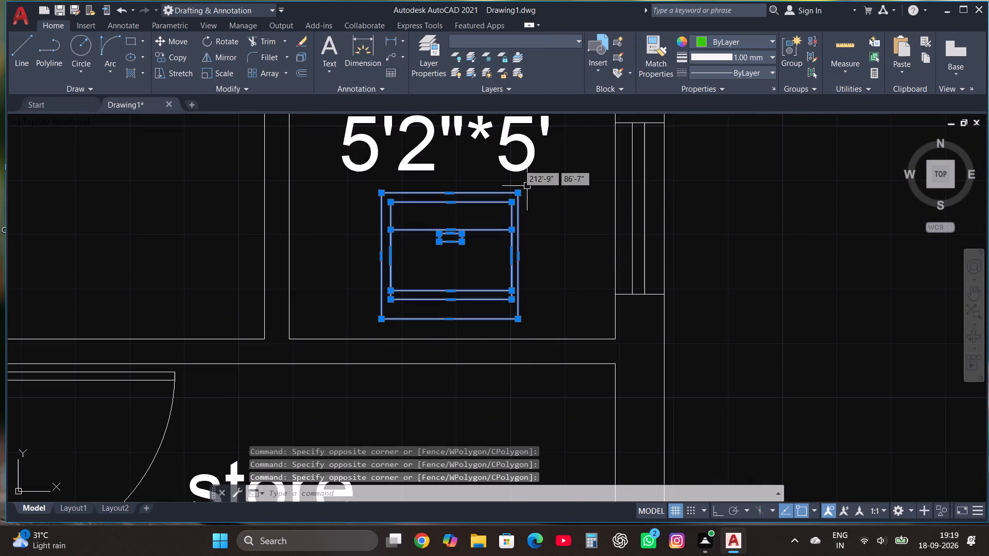
left_click(513, 42)
left_click(510, 66)
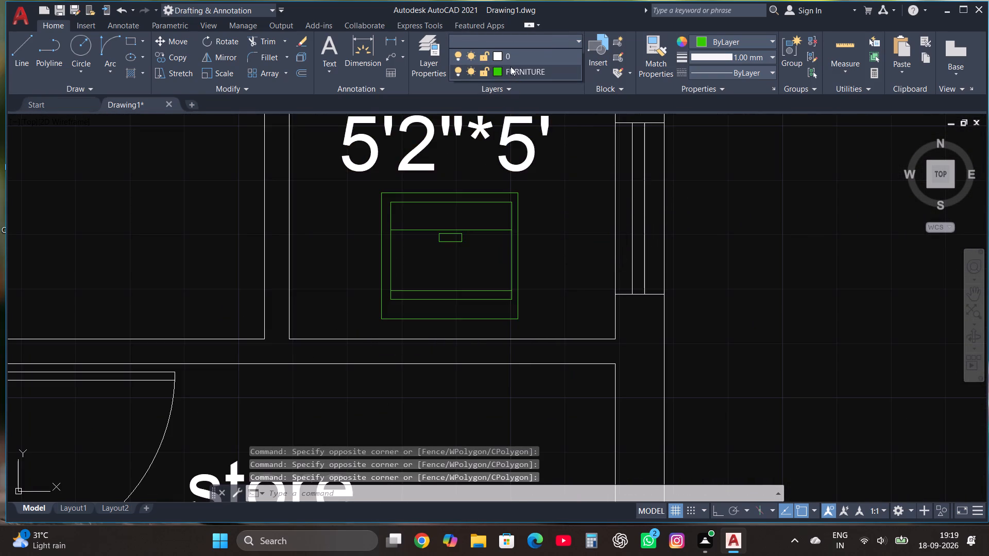
Assign the water closet block in the toilet to the FURNITURE layer.
scroll(527, 306, "down", 4)
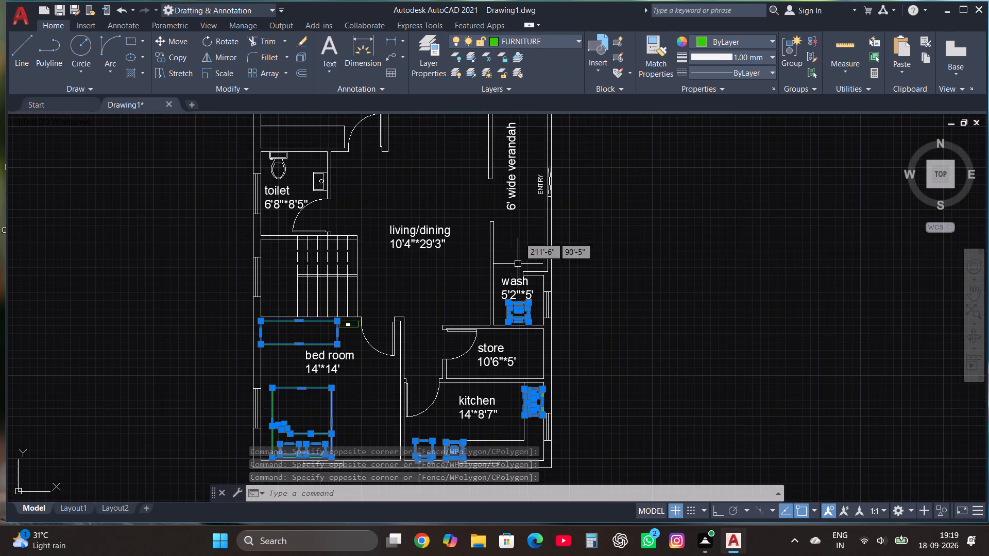
scroll(513, 339, "down", 1)
scroll(342, 225, "up", 2)
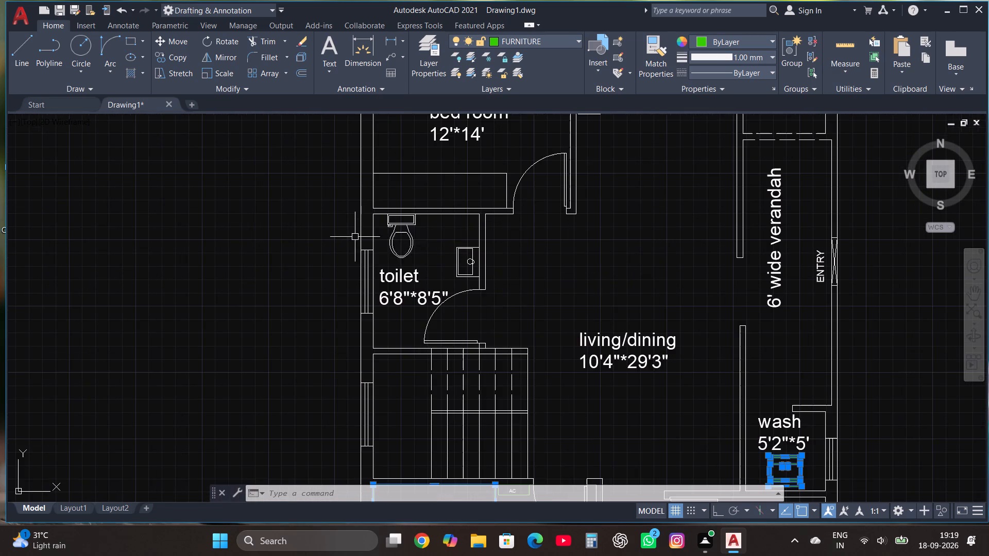
left_click(398, 234)
left_click(561, 39)
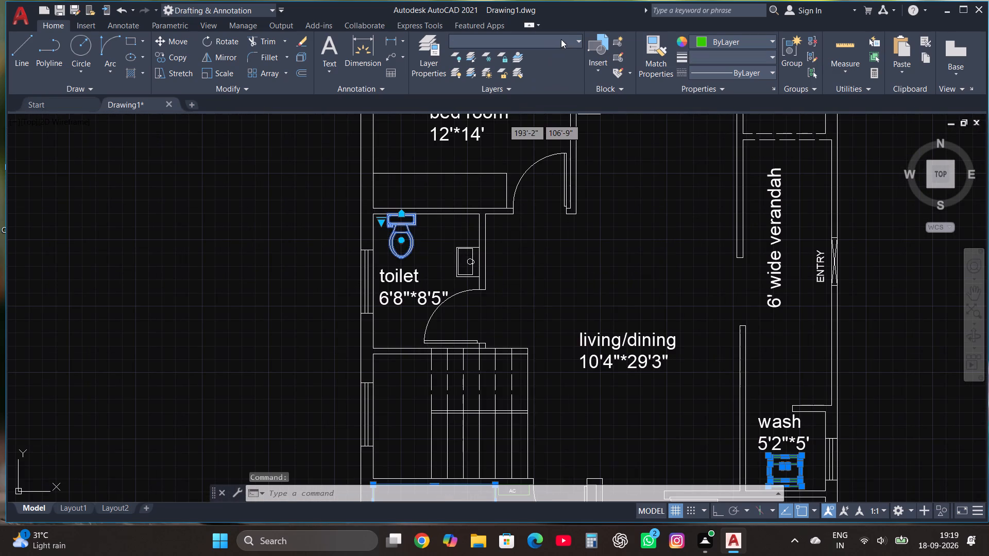
left_click(531, 73)
Assign the washbasin on the toilet's east wall to the FURNITURE layer.
scroll(473, 278, "up", 2)
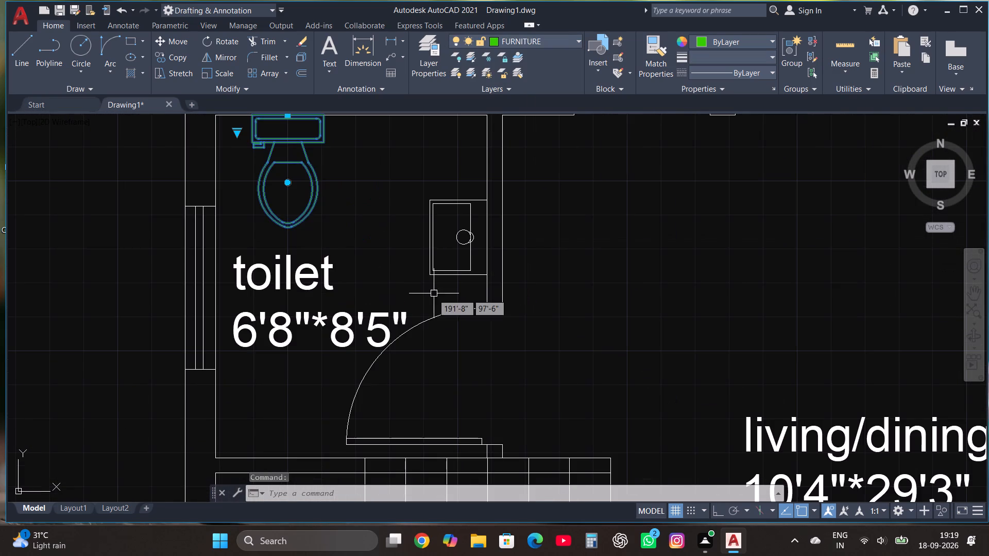
left_click(413, 292)
left_click(492, 181)
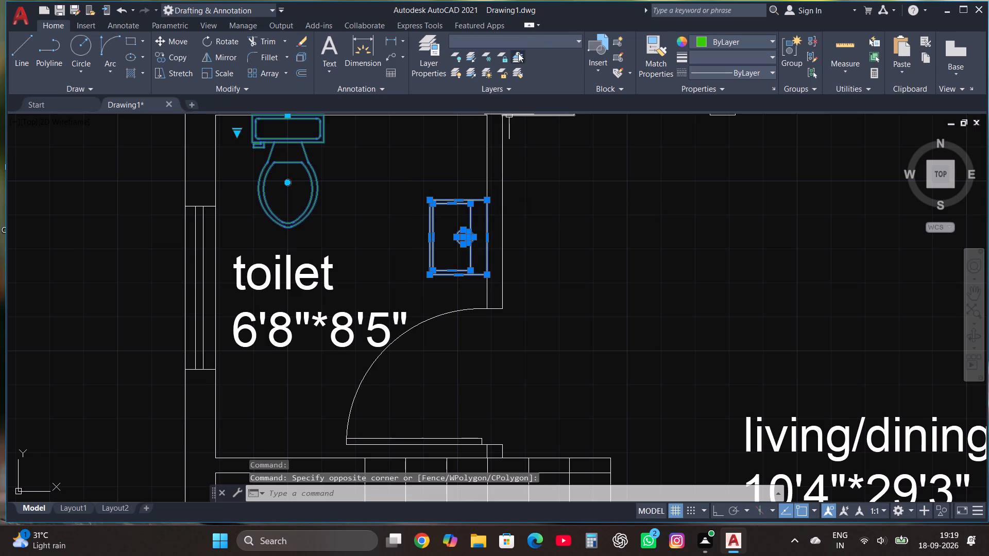
left_click(518, 40)
left_click(509, 74)
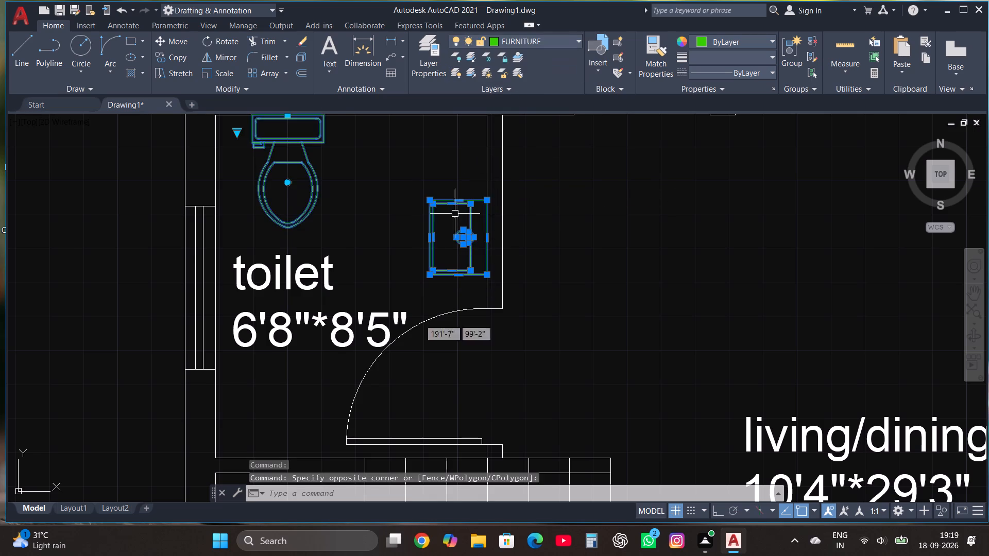
Assign the living room sofa and the west part of the centre table to the FURNITURE layer.
scroll(418, 366, "down", 4)
scroll(467, 287, "up", 3)
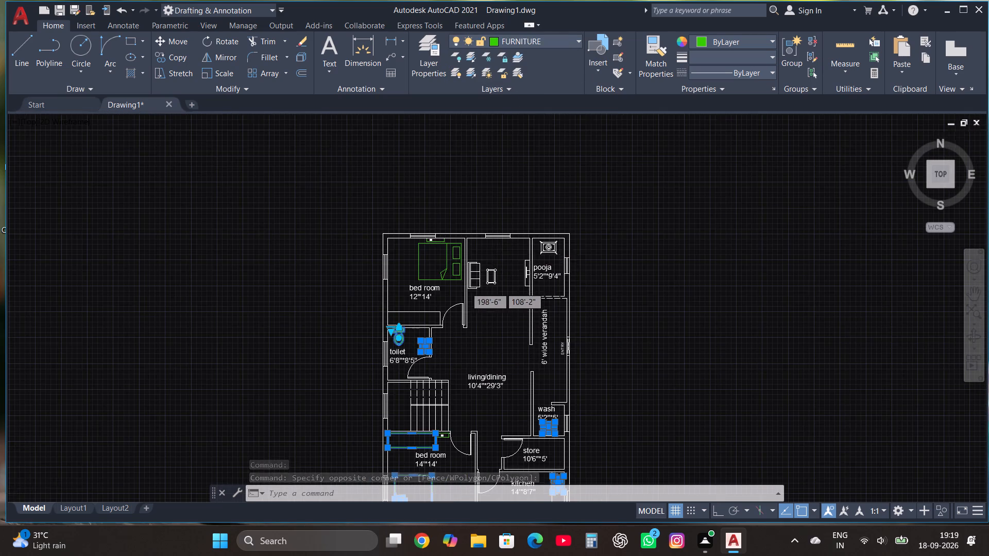
scroll(492, 234, "up", 3)
scroll(431, 361, "down", 1)
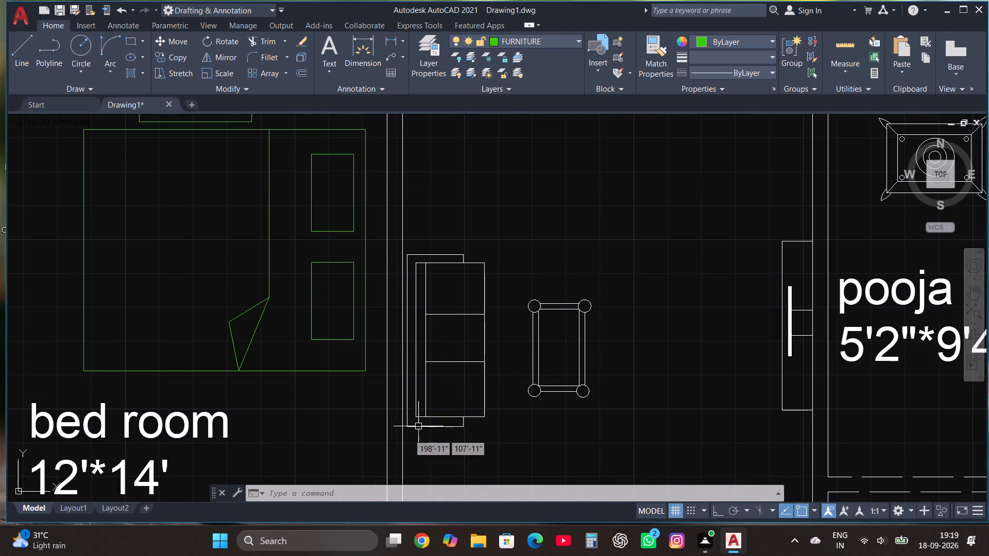
left_click(393, 445)
left_click(577, 241)
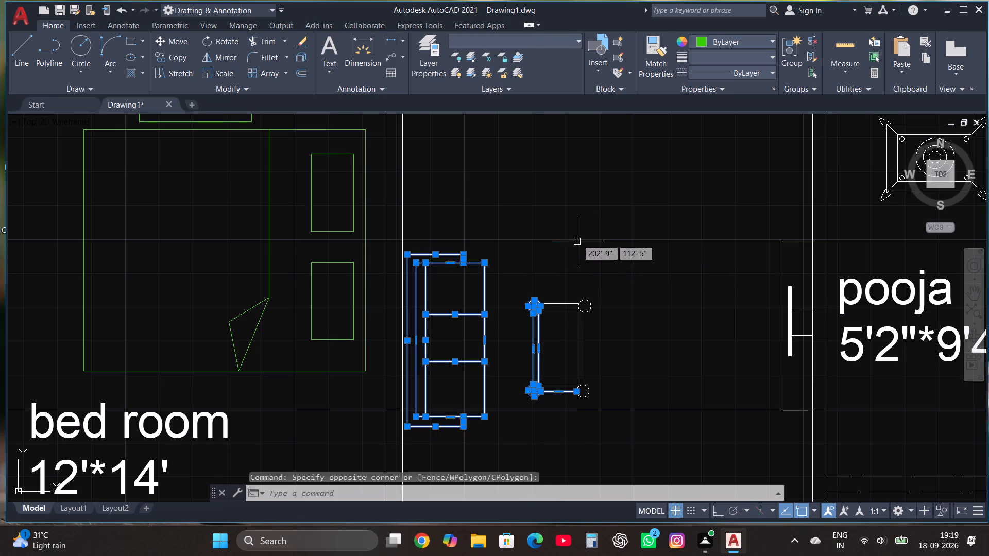
left_click(548, 36)
left_click(549, 72)
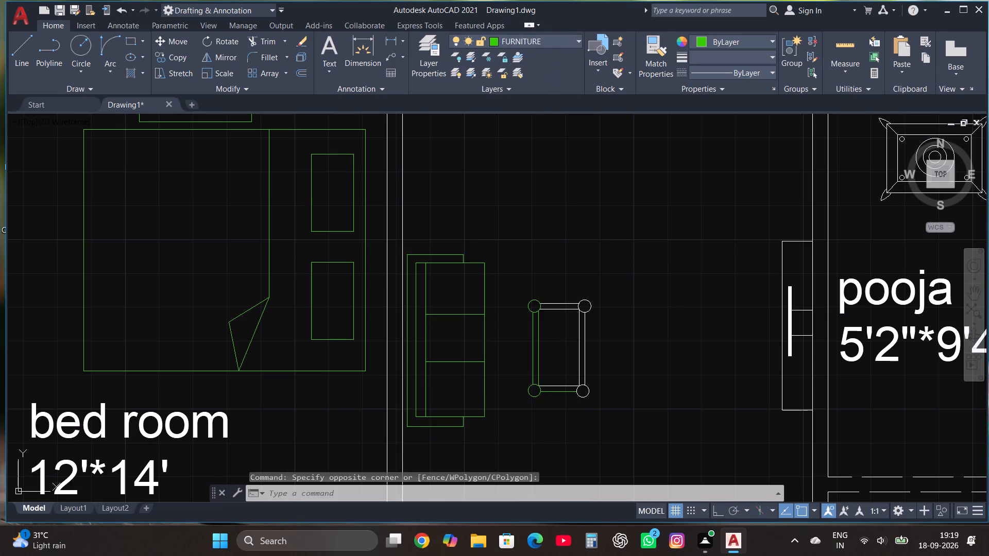
Assign the rest of the living room's centre table to the FURNITURE layer.
left_click_drag(516, 412, 515, 406)
left_click(603, 284)
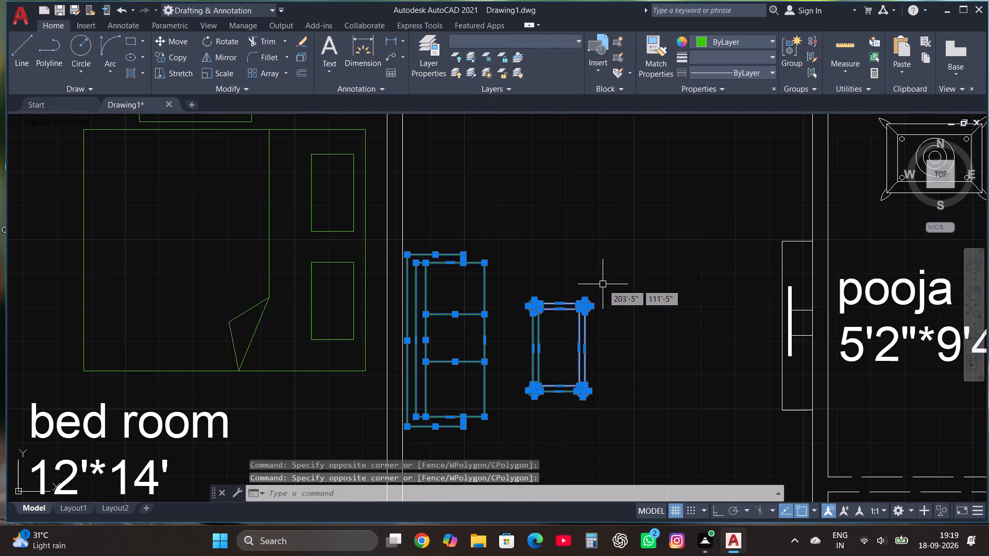
left_click(550, 42)
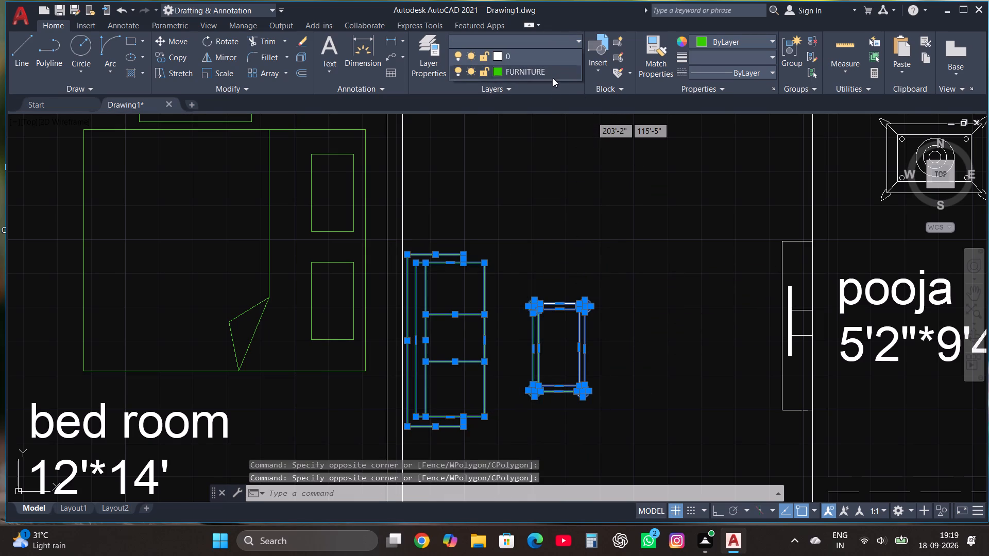
left_click(552, 74)
scroll(559, 270, "down", 2)
scroll(670, 312, "up", 3)
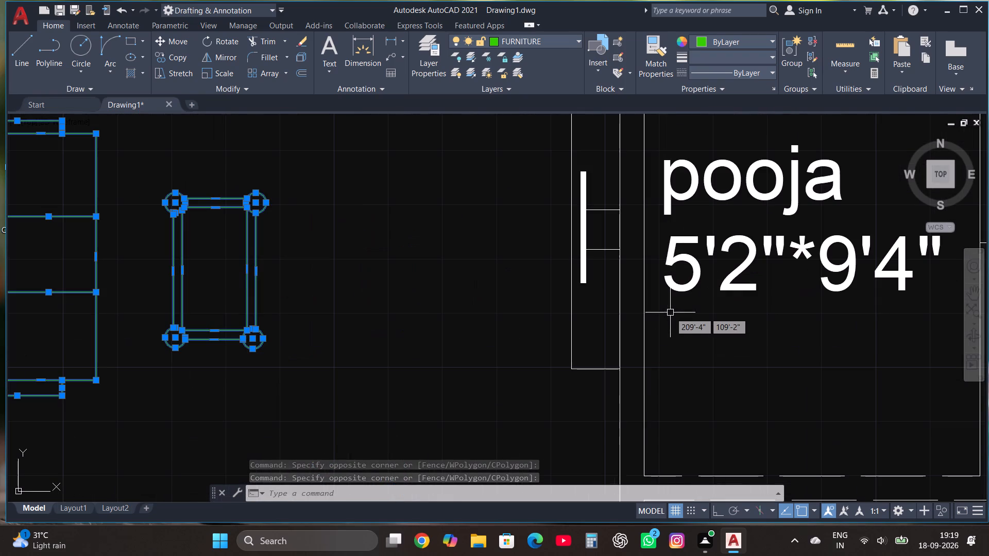
Assign the TV unit on the living room's east wall to the FURNITURE layer.
left_click(549, 391)
scroll(548, 391, "down", 2)
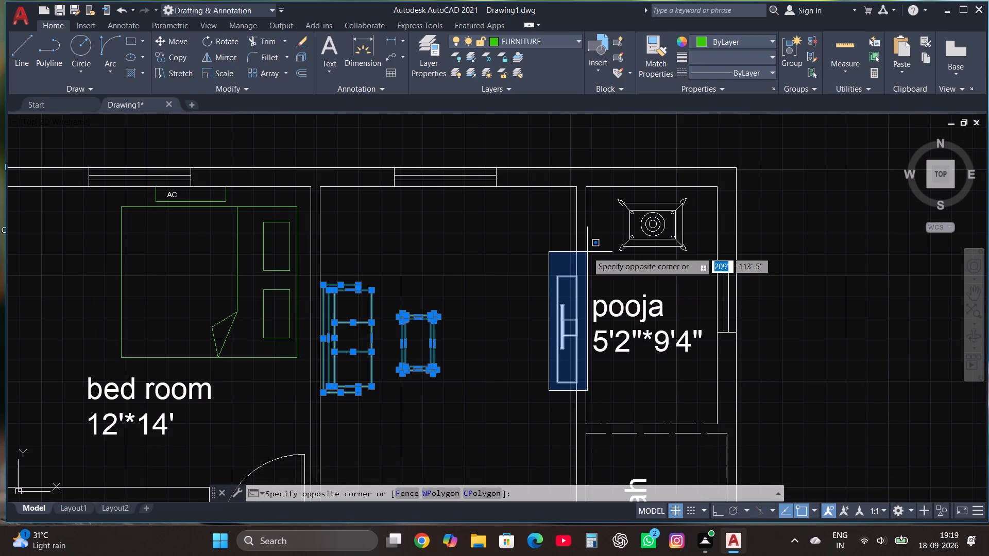
left_click(587, 252)
left_click(539, 40)
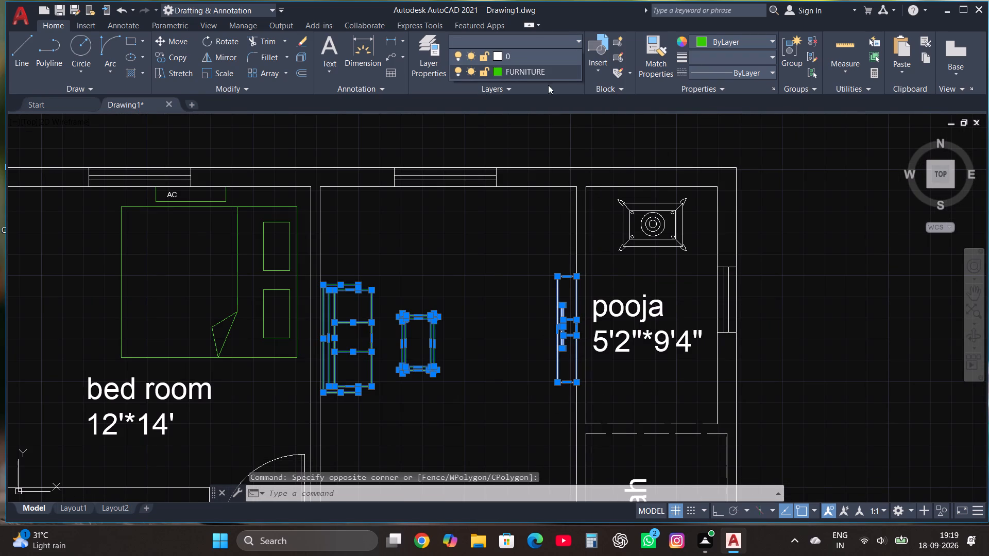
left_click(533, 73)
Assign the altar at the north end of the pooja room to the FURNITURE layer.
scroll(613, 246, "up", 1)
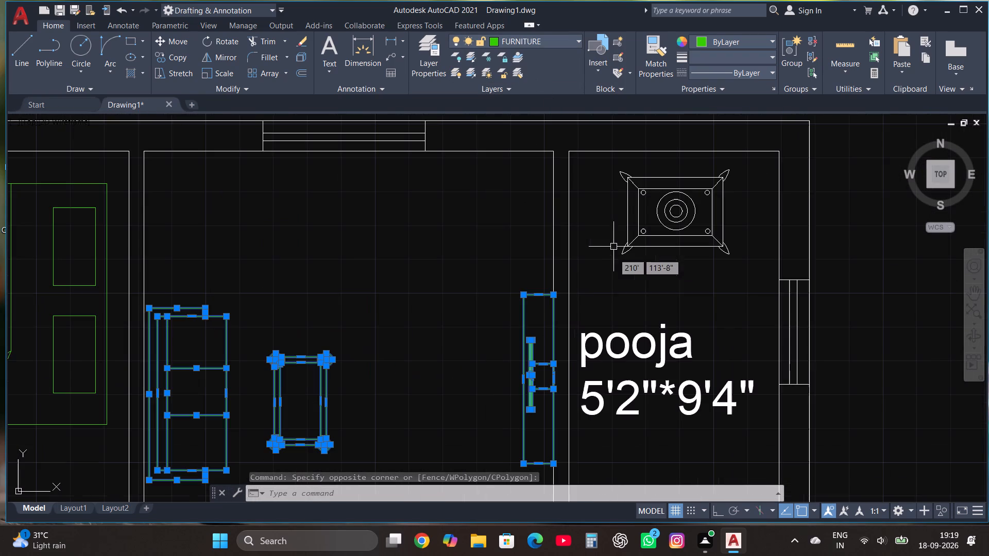
left_click(601, 271)
left_click(739, 168)
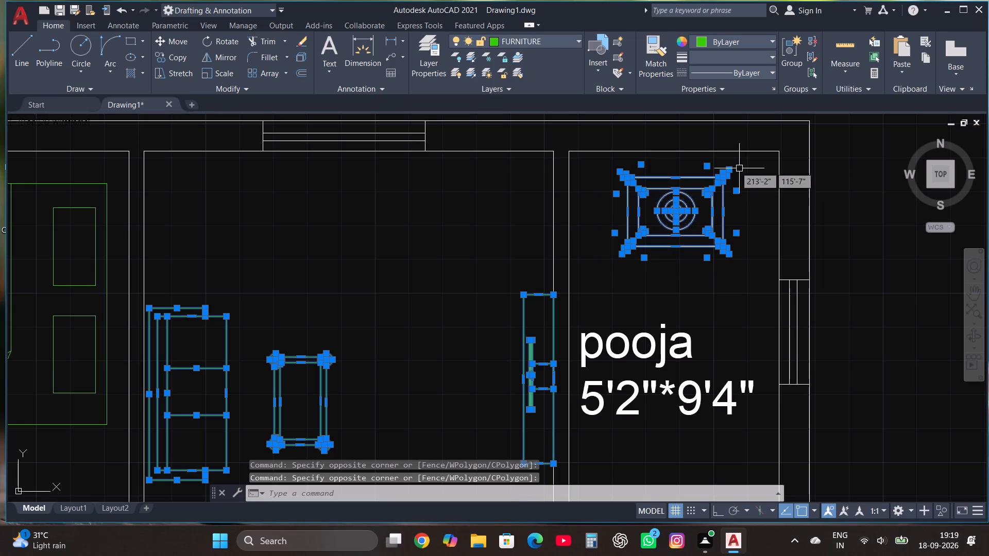
left_click(546, 40)
left_click(548, 75)
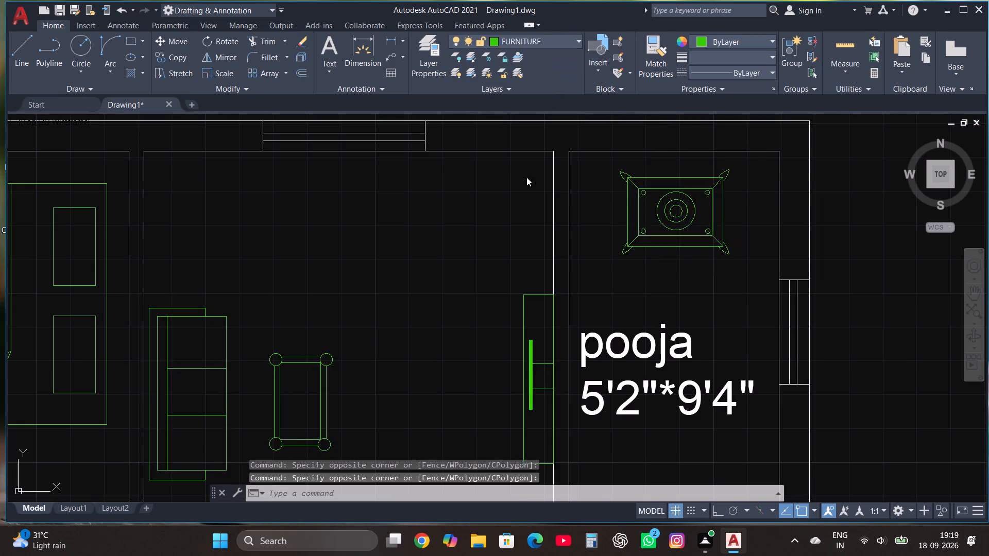
scroll(501, 234, "down", 2)
key("Escape")
Create a new layer named DOOR with dark red index colour 14.
scroll(505, 237, "down", 1)
scroll(525, 197, "down", 1)
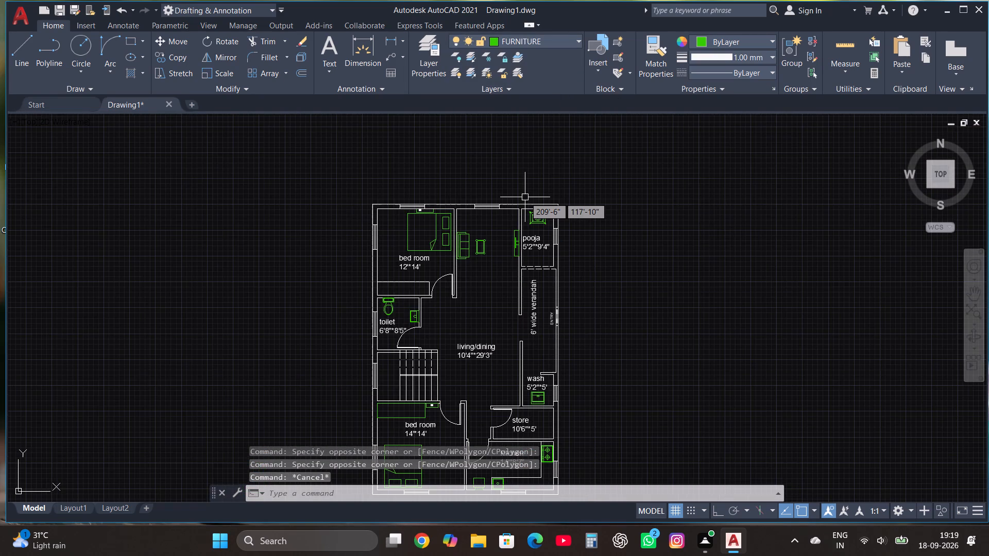
scroll(525, 197, "down", 1)
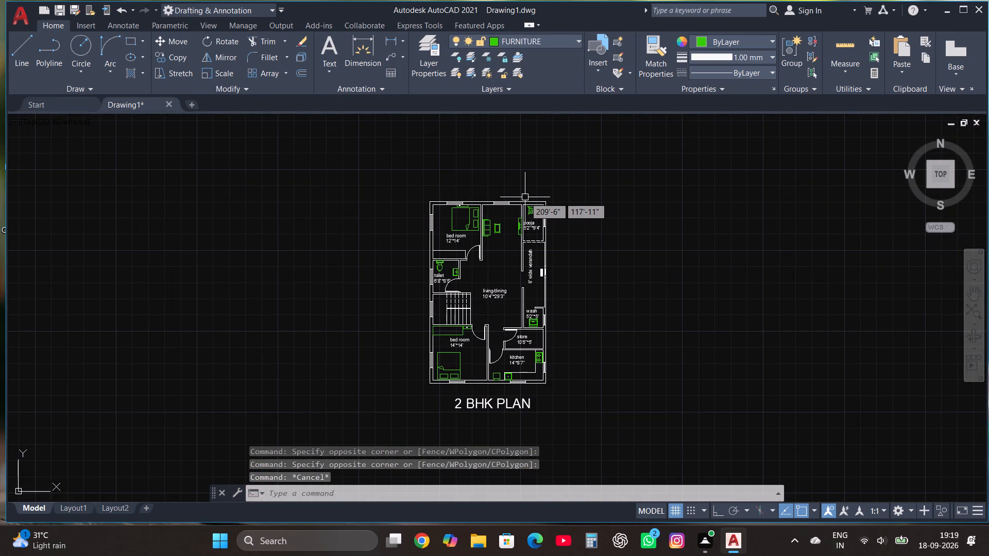
scroll(525, 197, "up", 1)
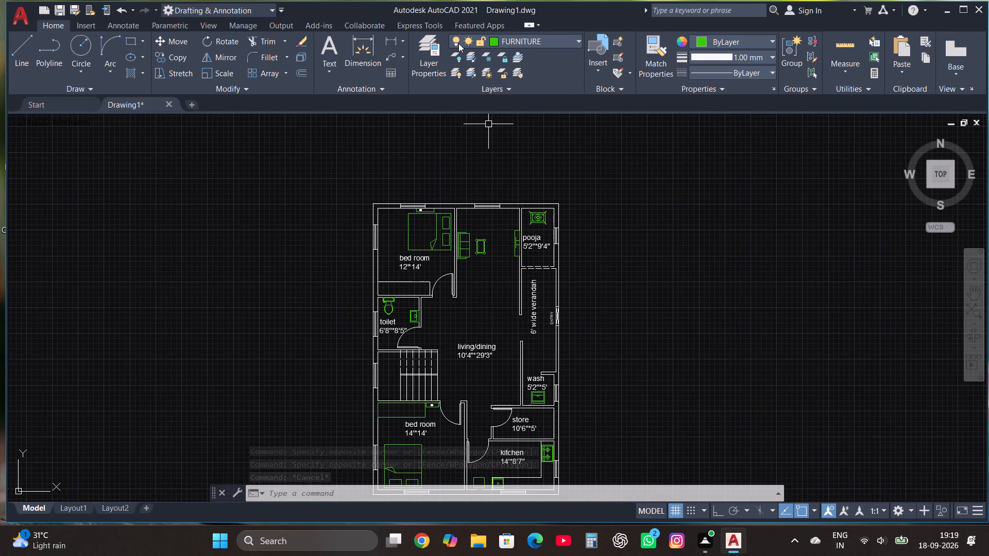
left_click(423, 37)
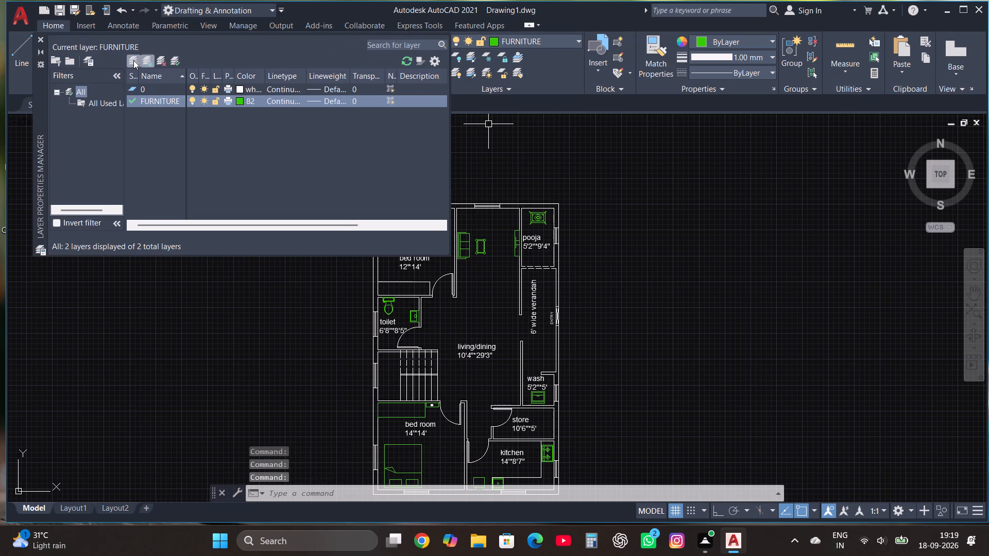
left_click(133, 60)
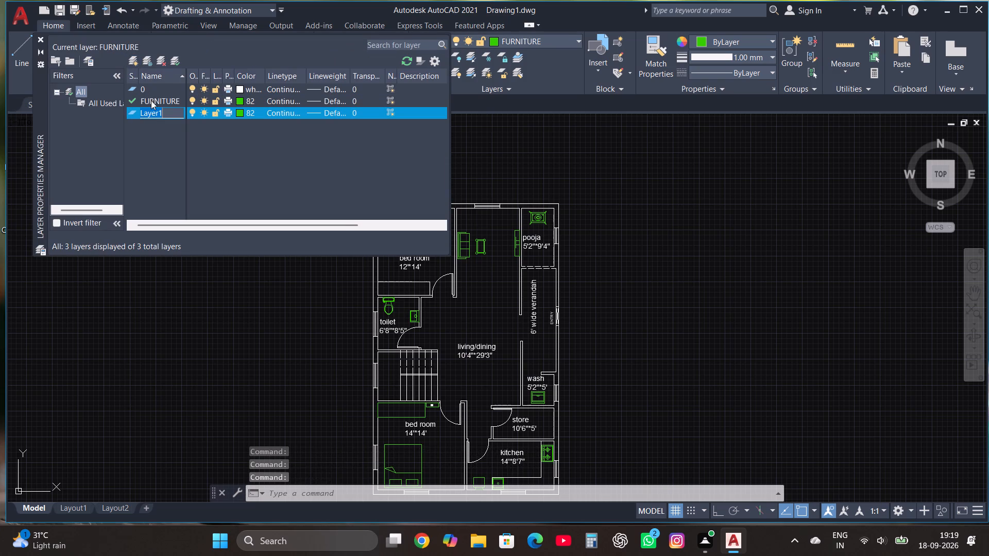
type("DOOR")
left_click(241, 114)
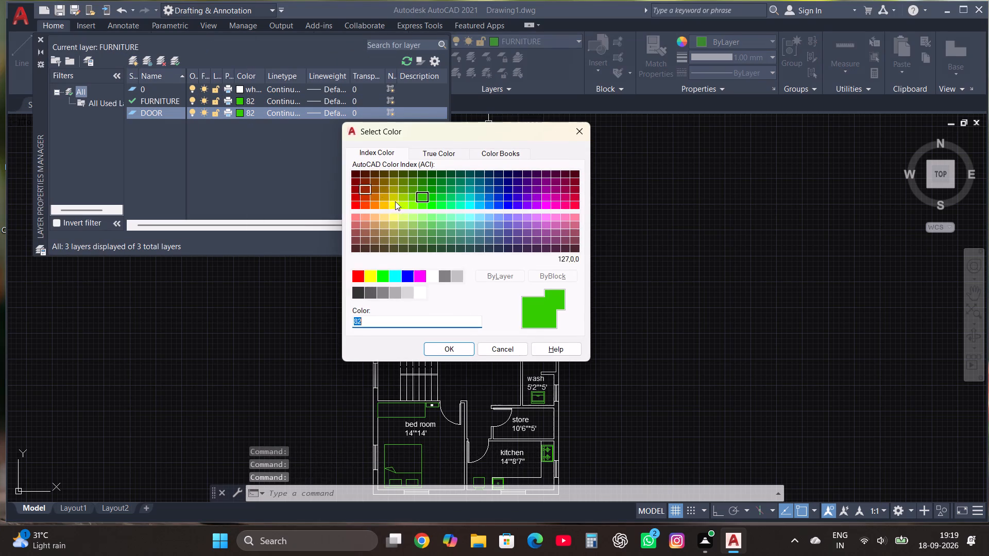
left_click(355, 187)
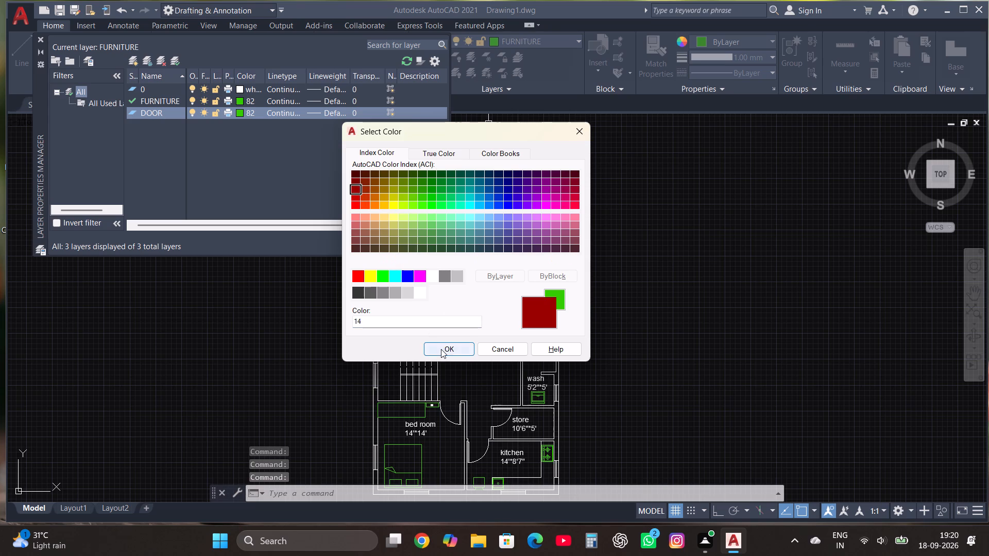
left_click(441, 349)
Create a new layer named WINDOW with yellow index colour 50, and close the layer manager.
left_click(132, 62)
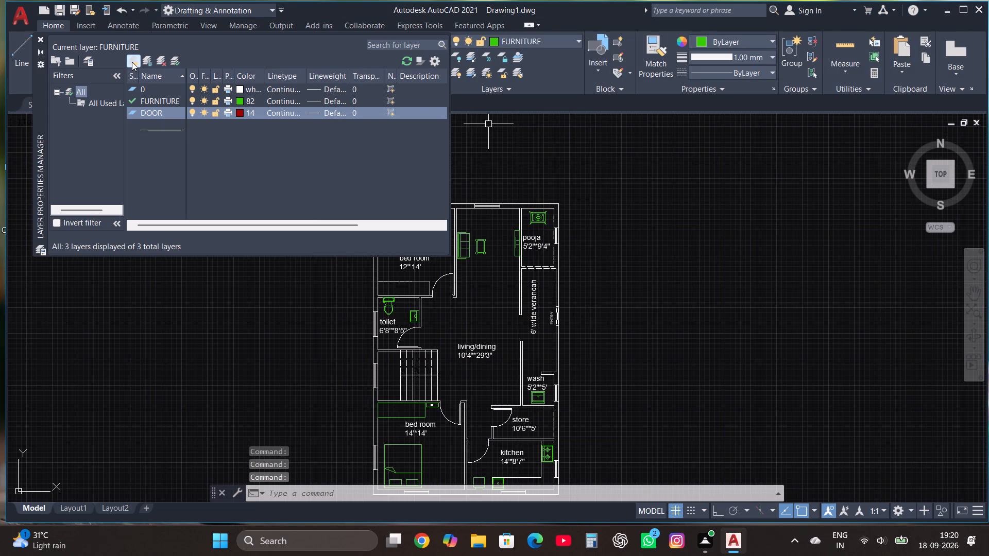
type("WINDOW")
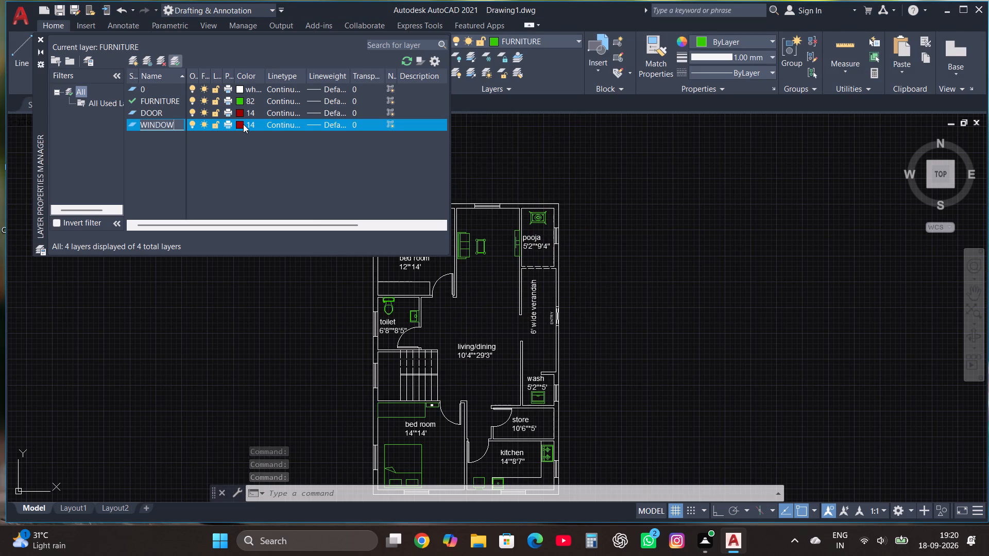
left_click(241, 124)
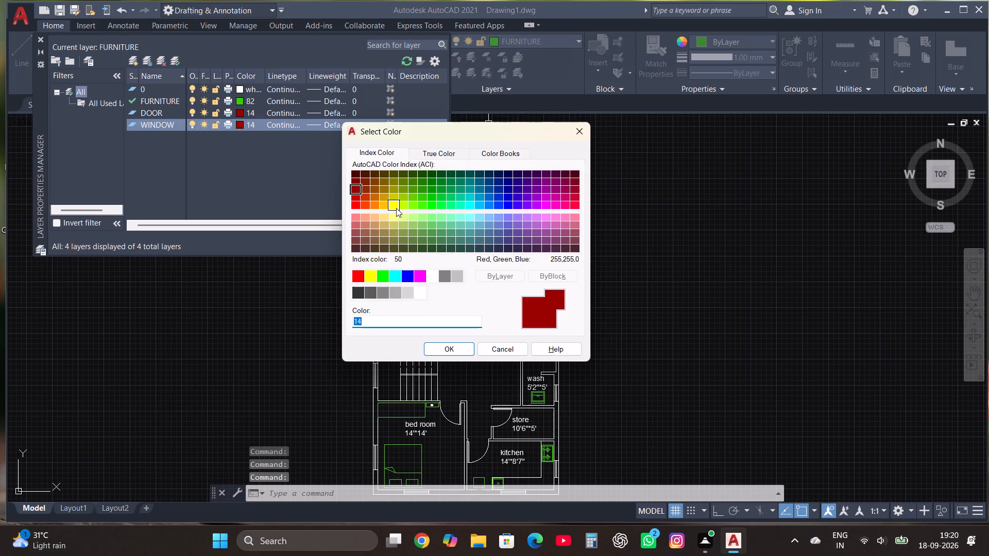
left_click(396, 208)
left_click(441, 350)
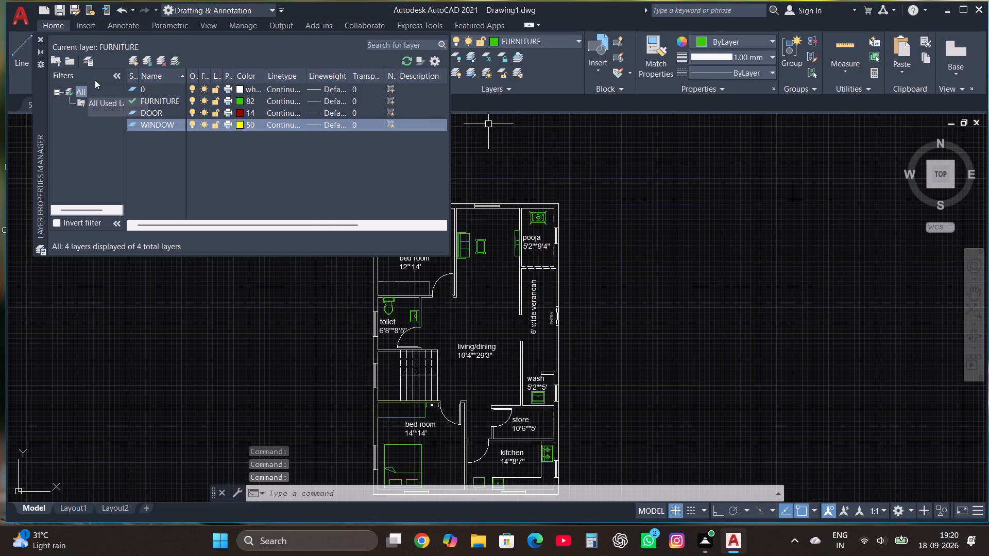
left_click(42, 38)
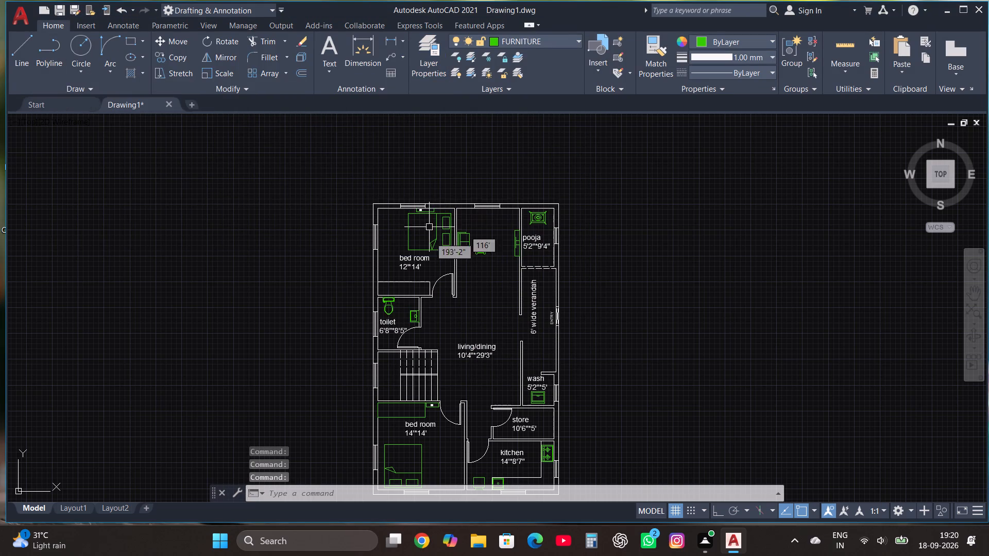
Select all similar door blocks in the plan, starting from the north bedroom's door, and assign them to the DOOR layer.
left_click(435, 282)
right_click(435, 282)
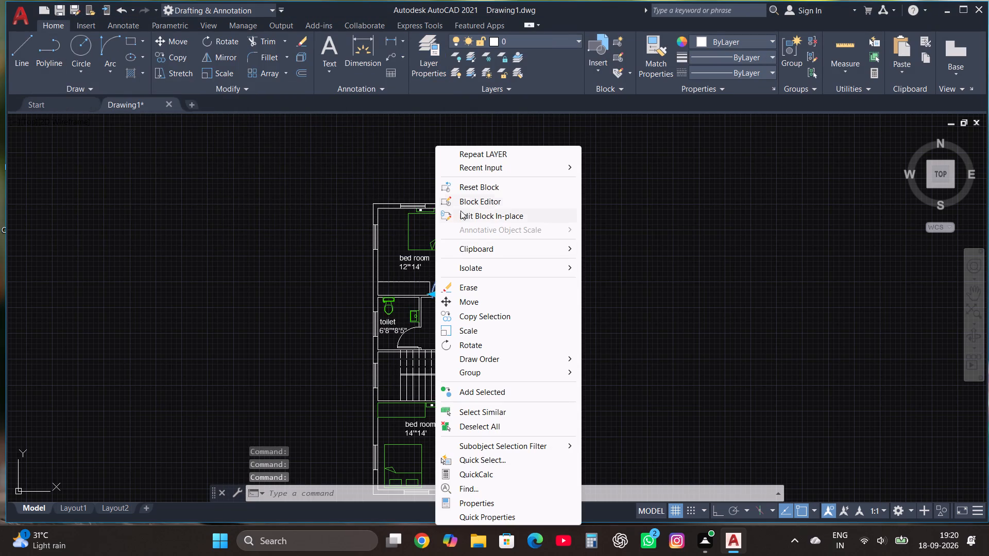
left_click(470, 408)
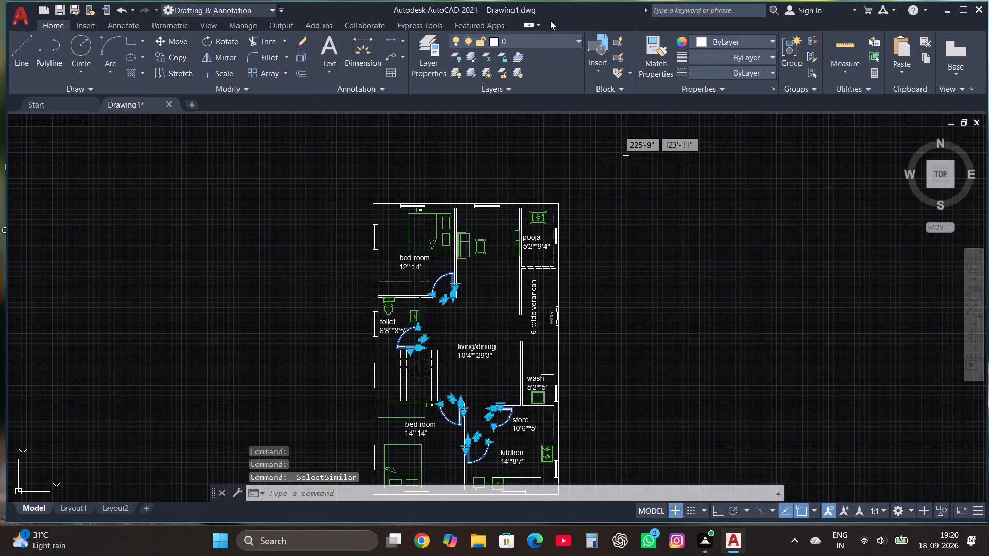
left_click(526, 44)
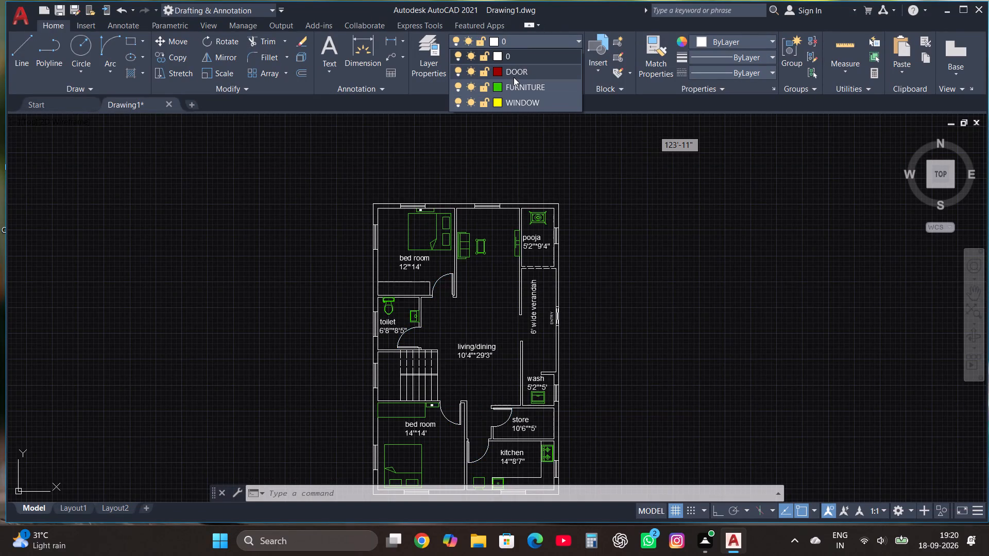
left_click(514, 77)
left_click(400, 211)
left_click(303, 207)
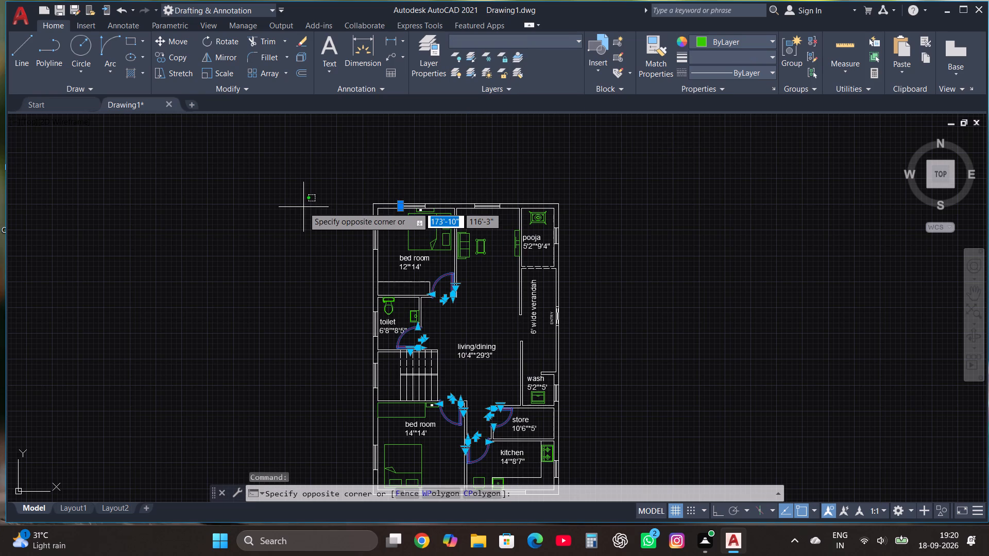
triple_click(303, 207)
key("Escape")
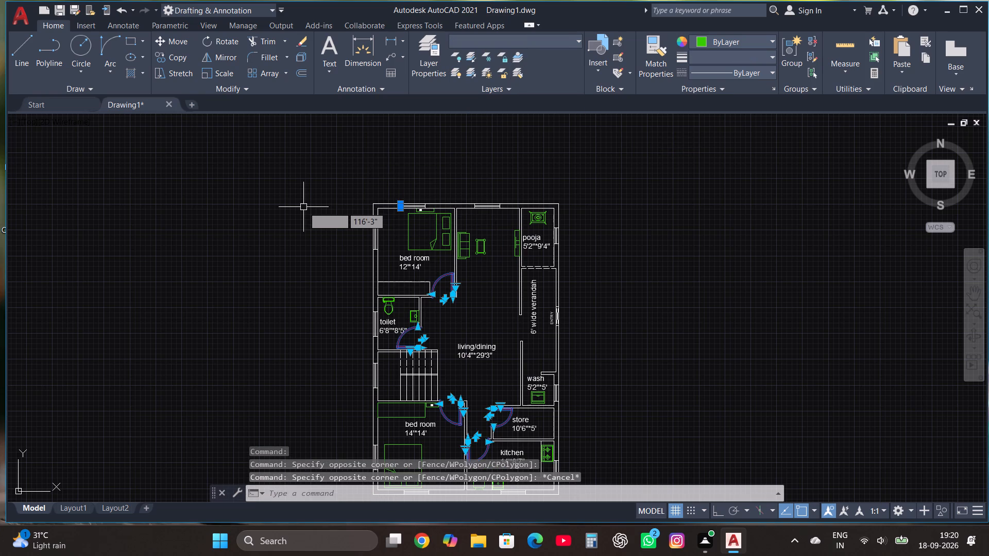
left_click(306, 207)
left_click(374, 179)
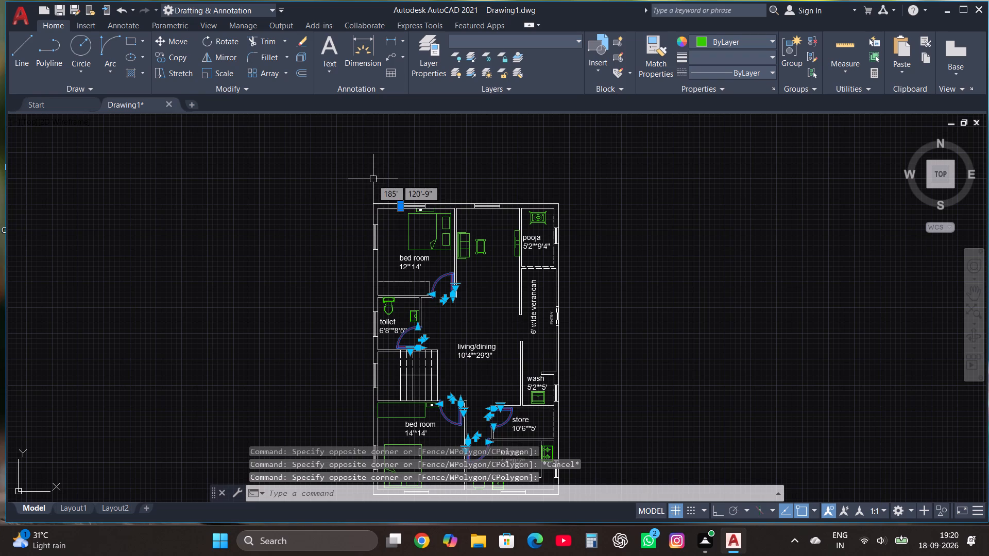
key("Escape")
Assign the window in the 12'*14' bedroom's north wall to the WINDOW layer.
scroll(416, 202, "up", 3)
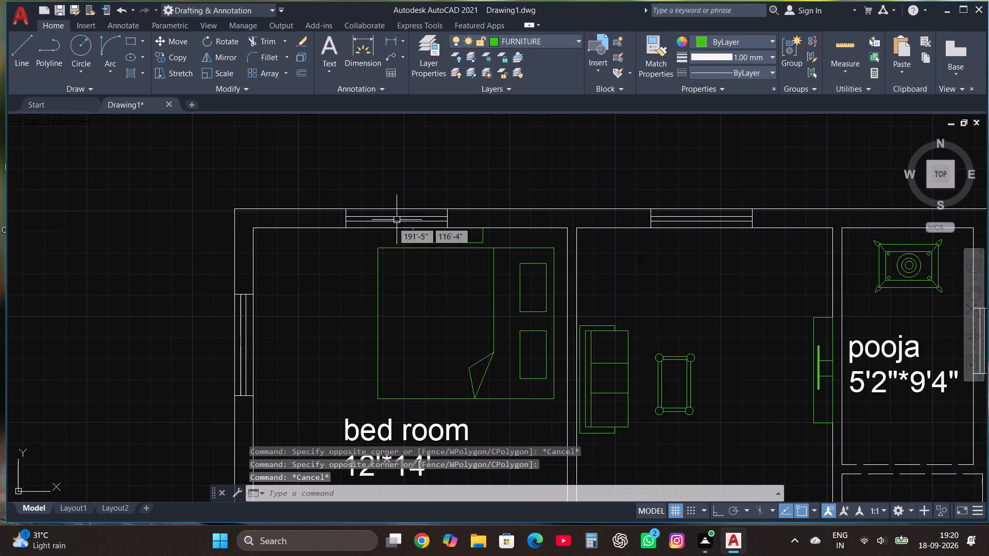
left_click(328, 236)
left_click(471, 194)
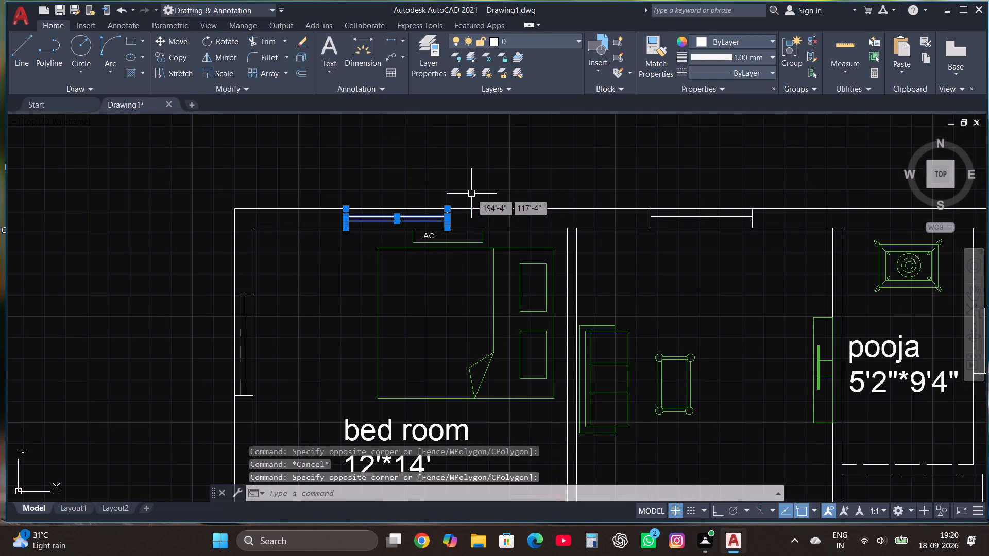
left_click(502, 39)
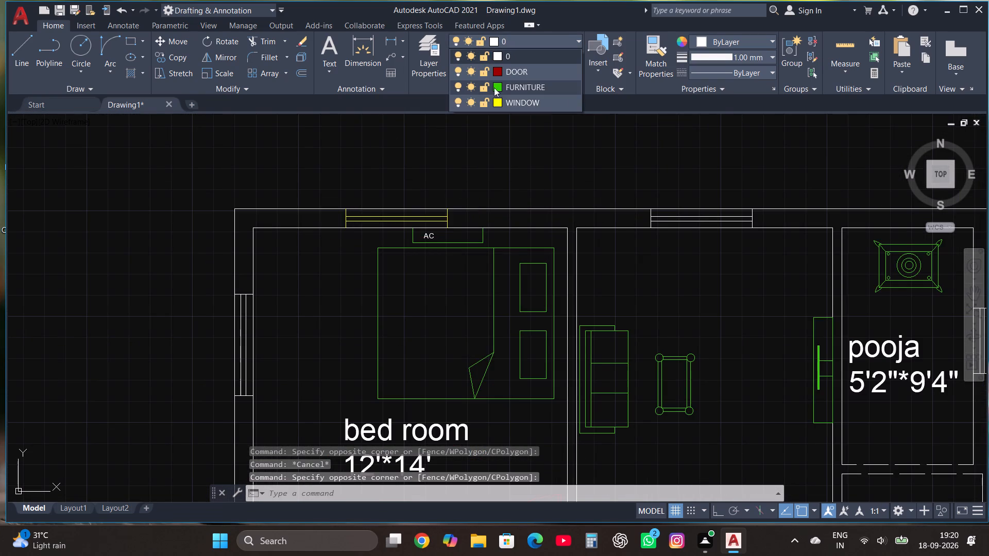
left_click(515, 104)
key("Escape")
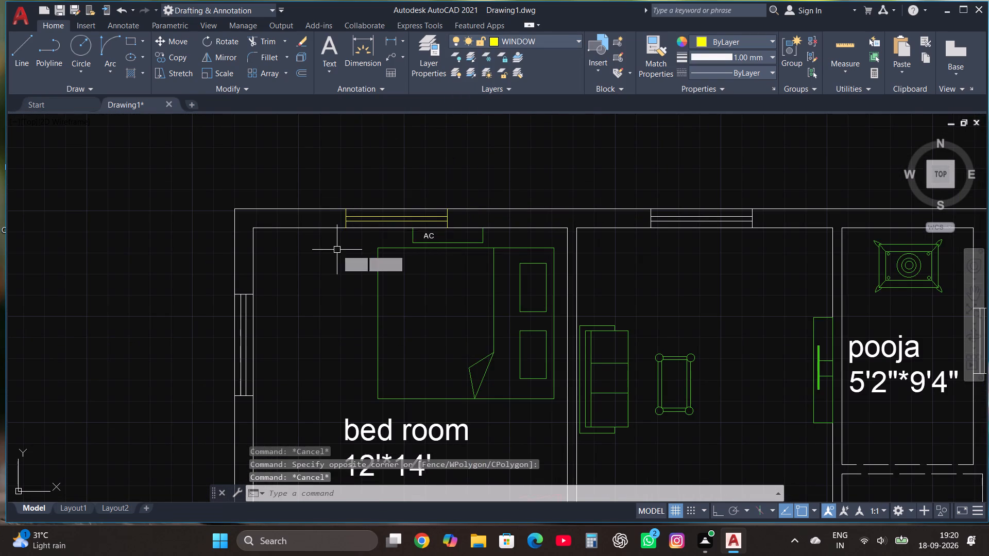
Assign the window in the living room's north wall to the WINDOW layer.
scroll(336, 250, "down", 2)
scroll(483, 222, "up", 2)
left_click(418, 288)
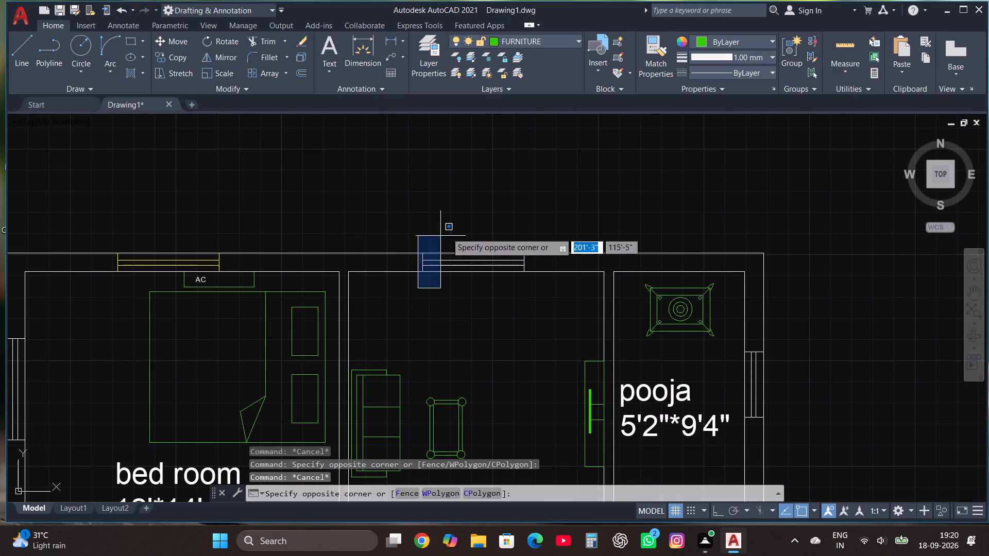
left_click(519, 225)
left_click(388, 300)
left_click(540, 220)
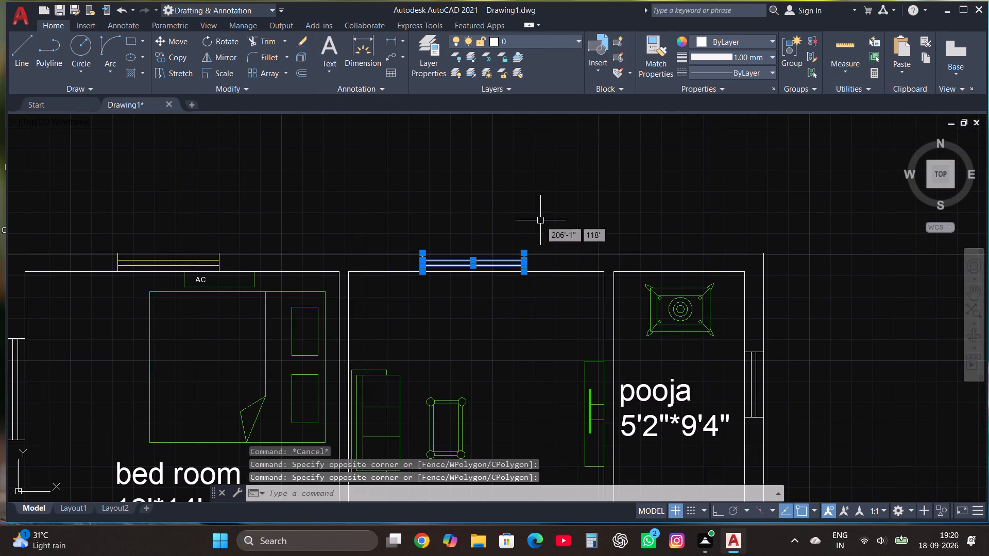
left_click(521, 39)
left_click(517, 103)
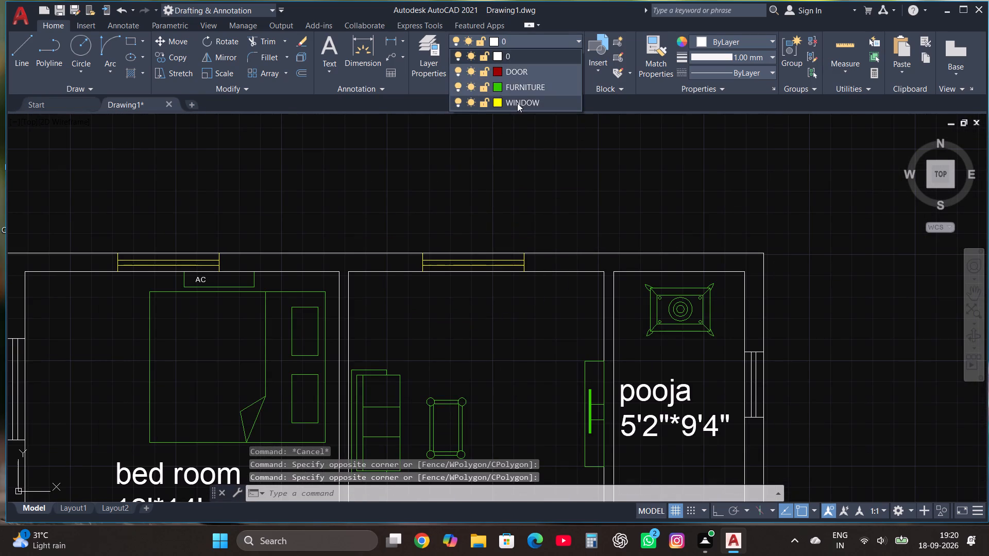
Assign the window in the pooja room's east wall to the WINDOW layer.
scroll(517, 103, "down", 1)
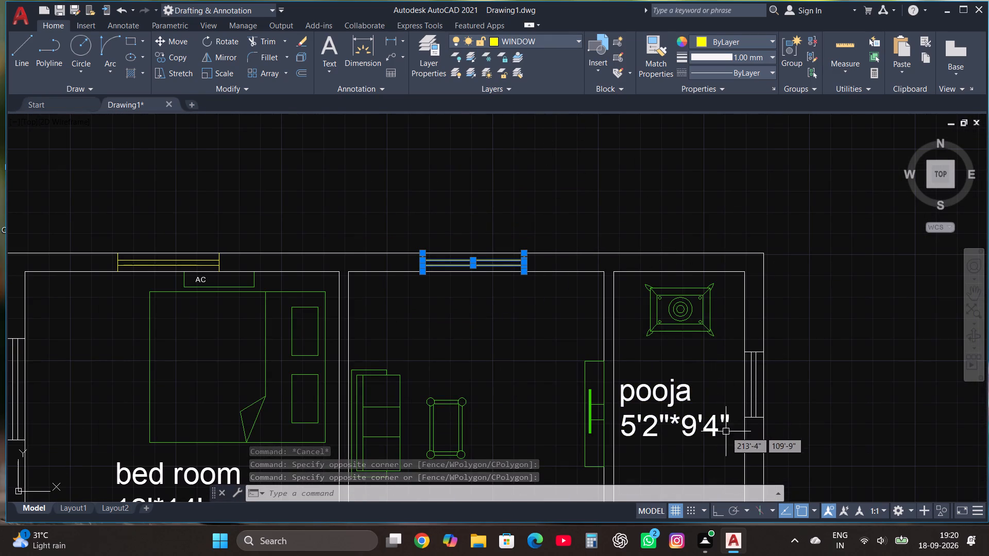
left_click(726, 431)
left_click(791, 336)
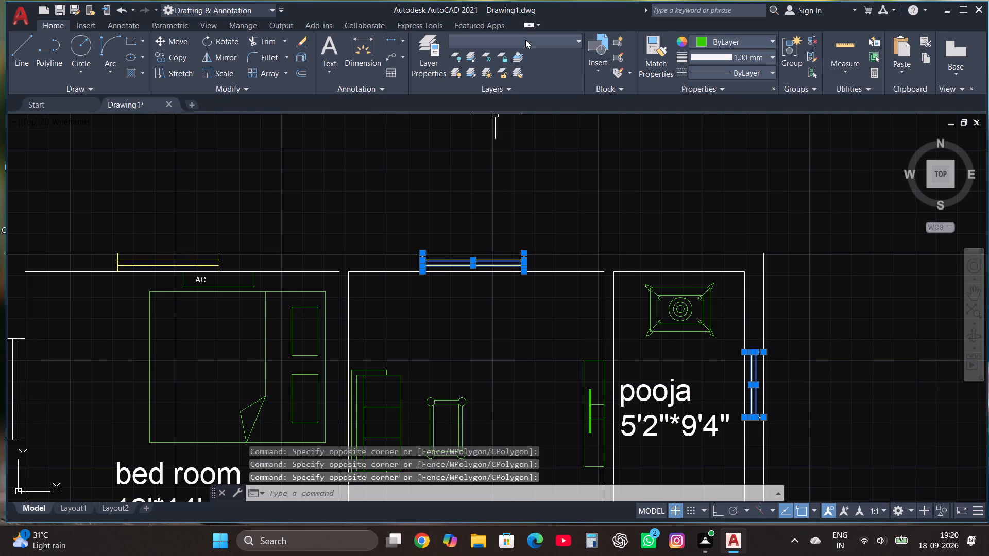
left_click(525, 39)
left_click(529, 102)
scroll(521, 104, "down", 4)
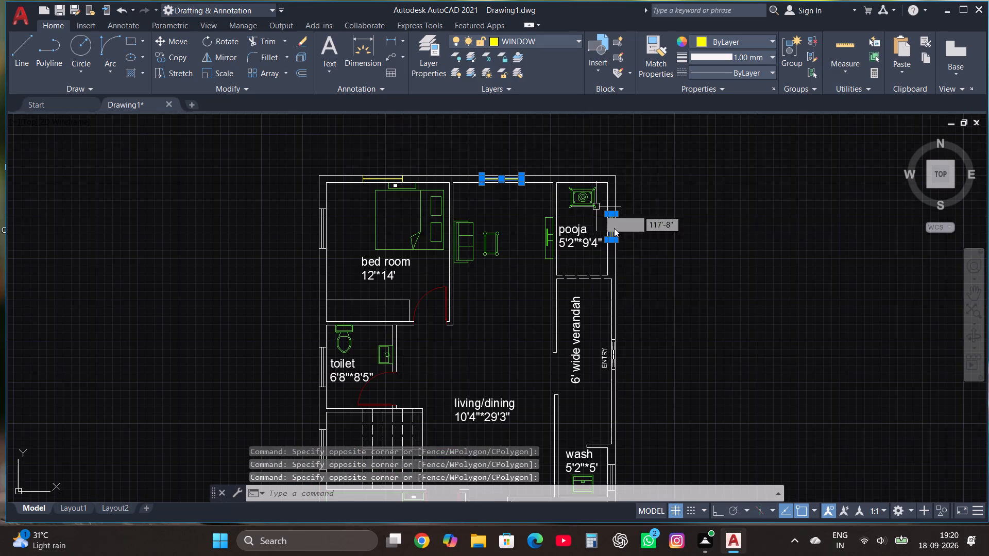
Assign the crossed ENTRY opening in the verandah's east wall to the WINDOW layer.
scroll(602, 383, "up", 2)
left_click(620, 361)
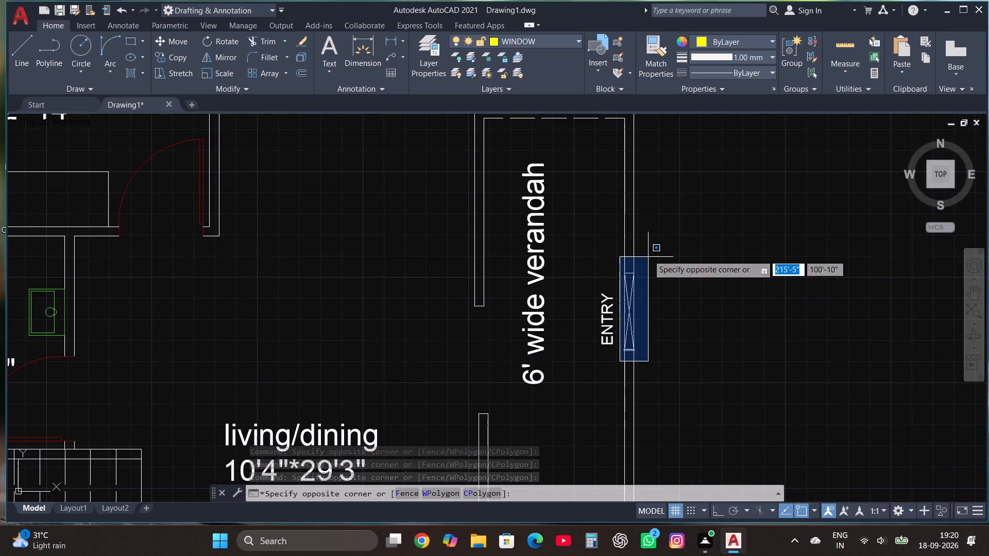
left_click(647, 253)
left_click(490, 38)
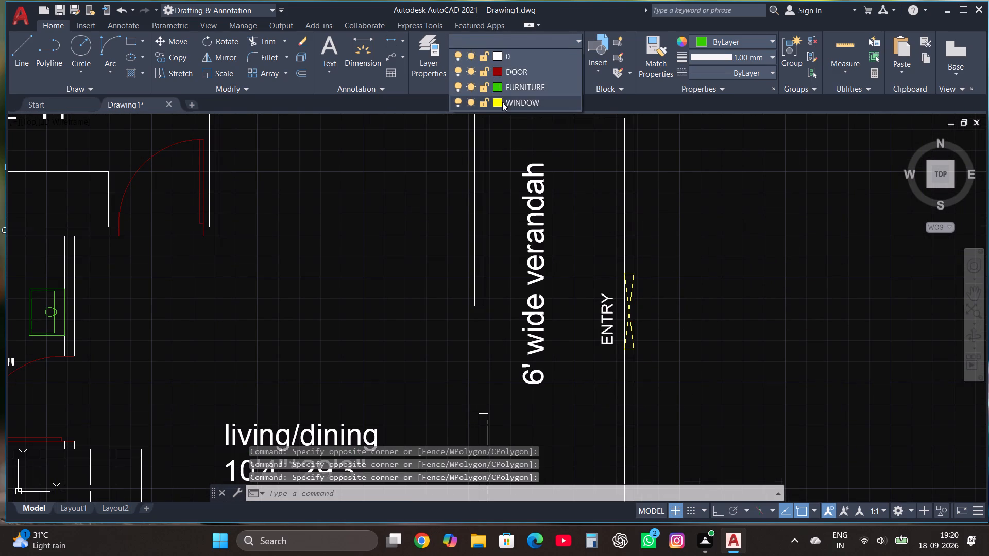
left_click(502, 102)
Assign the window in the wash area's east wall to the WINDOW layer.
scroll(502, 104, "down", 2)
scroll(524, 161, "down", 2)
scroll(555, 358, "up", 3)
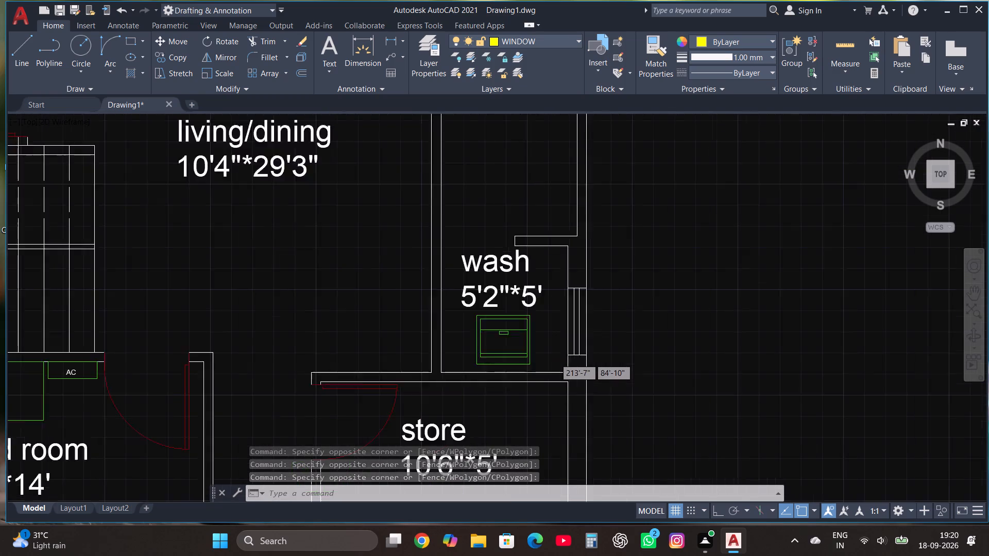
left_click(569, 363)
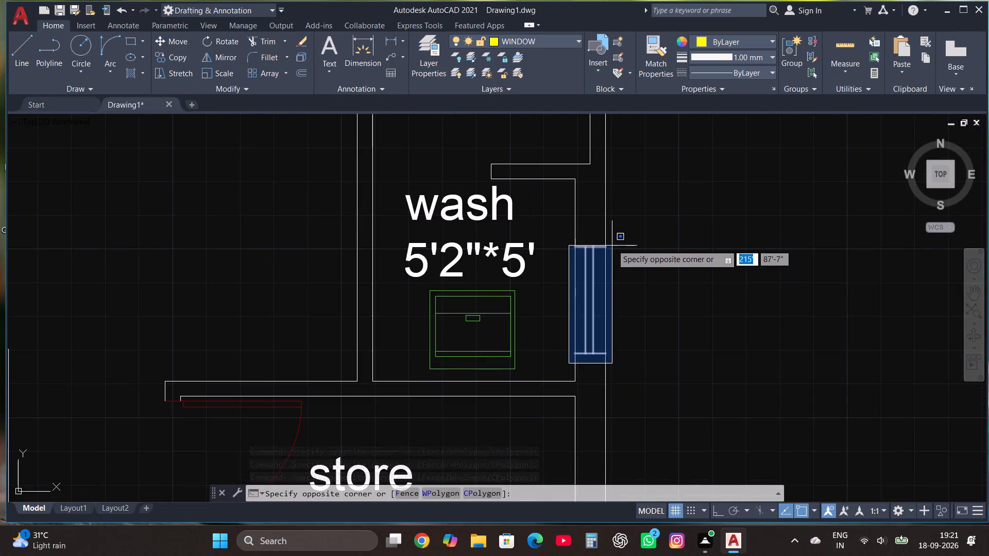
left_click(612, 234)
left_click(555, 39)
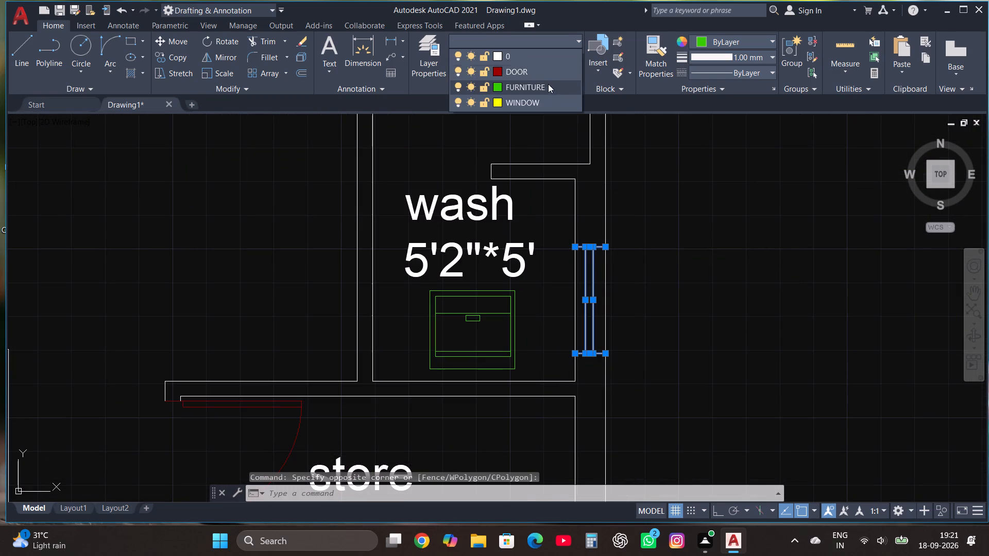
left_click(533, 97)
Assign the window in the kitchen's east wall to the WINDOW layer.
scroll(435, 249, "down", 3)
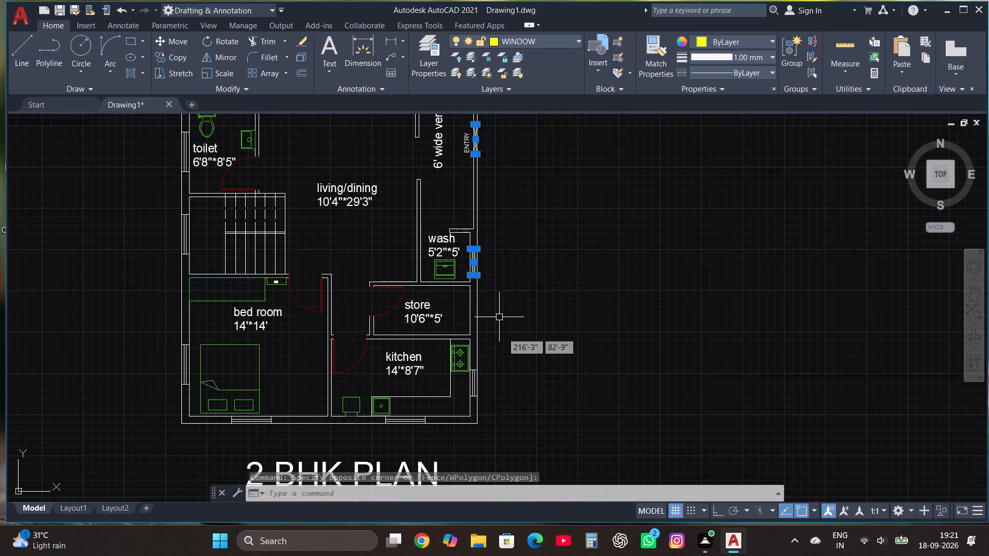
scroll(488, 443, "up", 2)
scroll(445, 334, "up", 1)
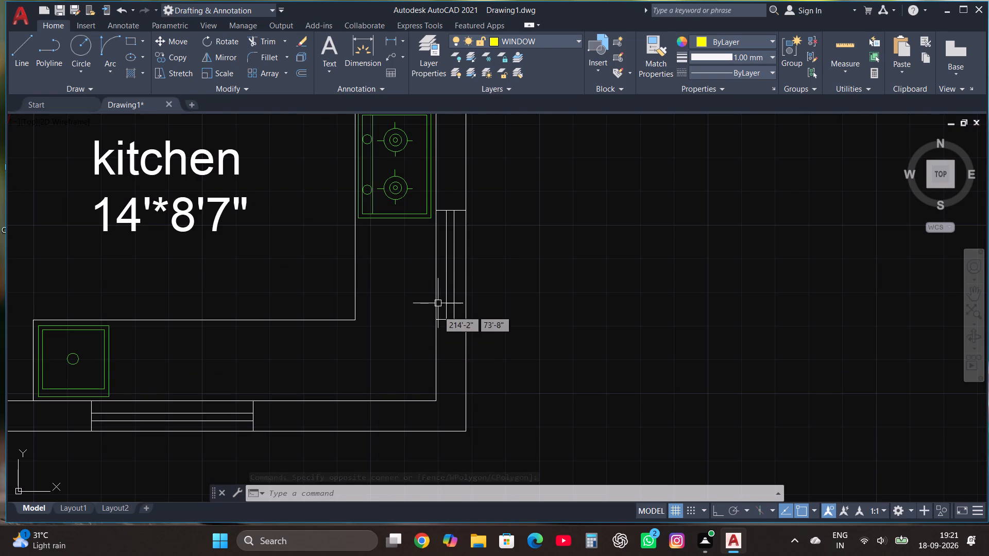
left_click(430, 330)
left_click(482, 196)
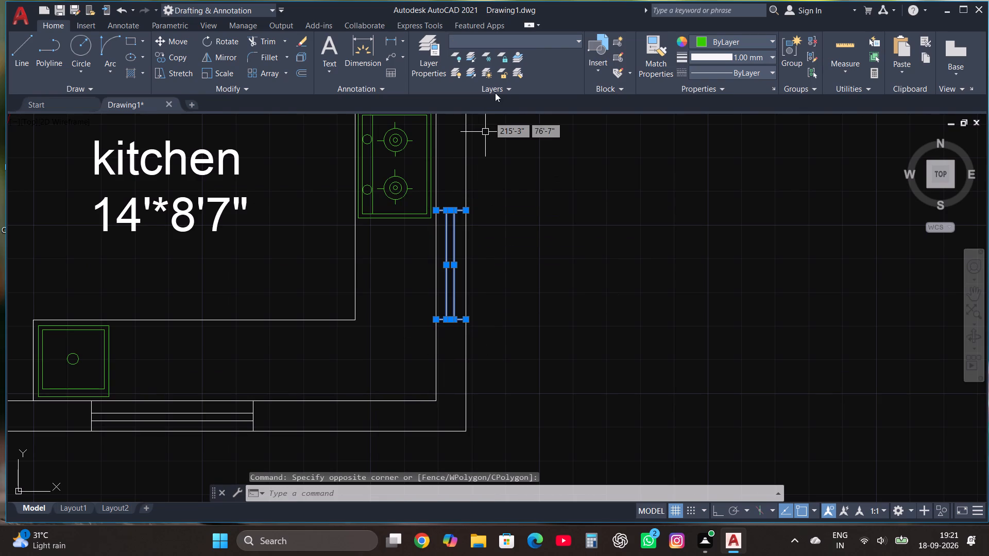
left_click(520, 42)
left_click(507, 104)
Assign the window in the kitchen's south wall to the WINDOW layer, leaving the layer colour as it is.
scroll(613, 283, "down", 2)
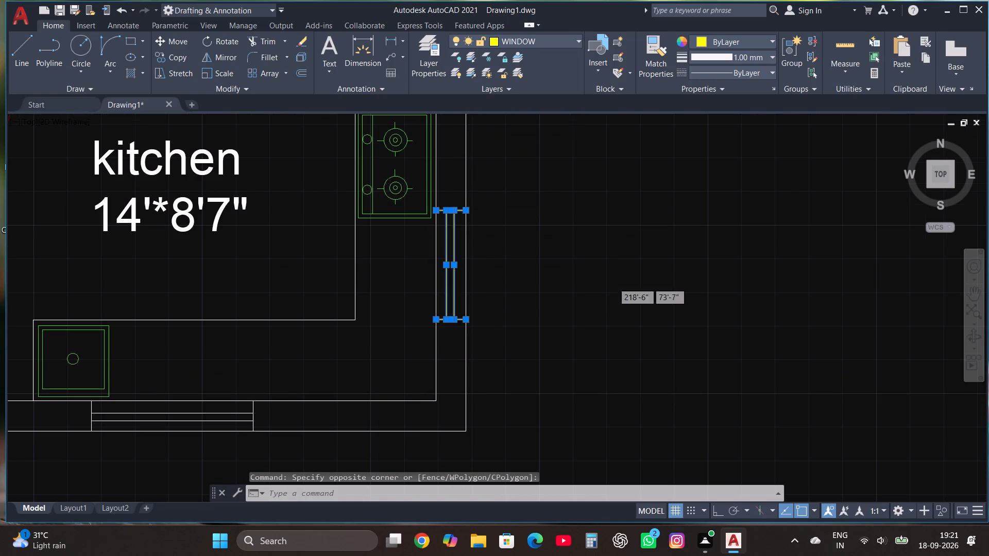
scroll(331, 386, "up", 2)
left_click(218, 382)
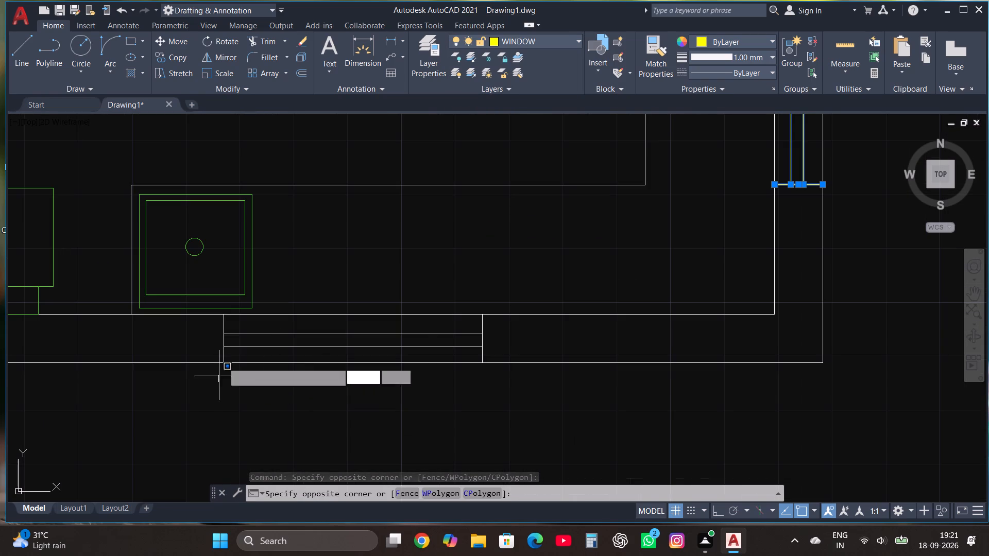
left_click(498, 299)
left_click(490, 36)
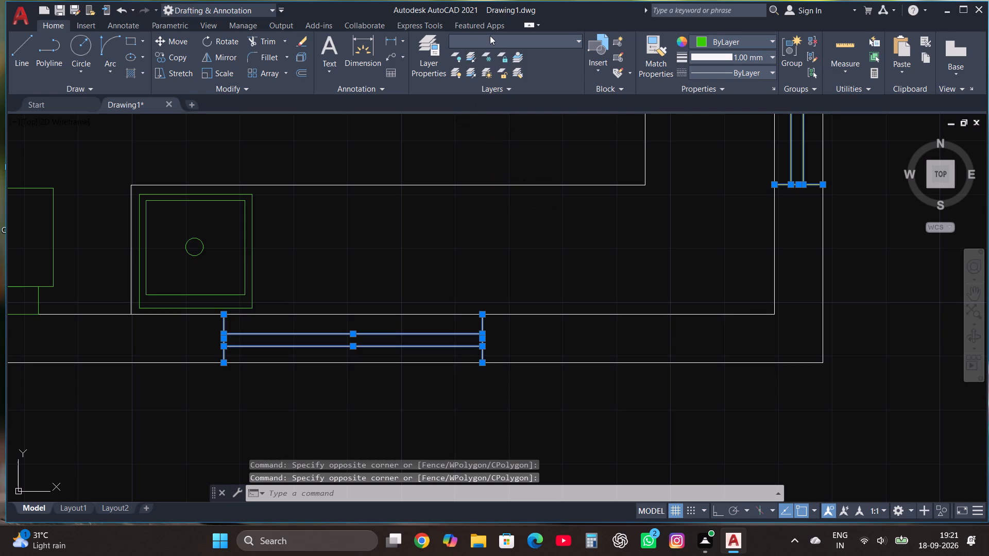
left_click(494, 105)
scroll(634, 349, "down", 3)
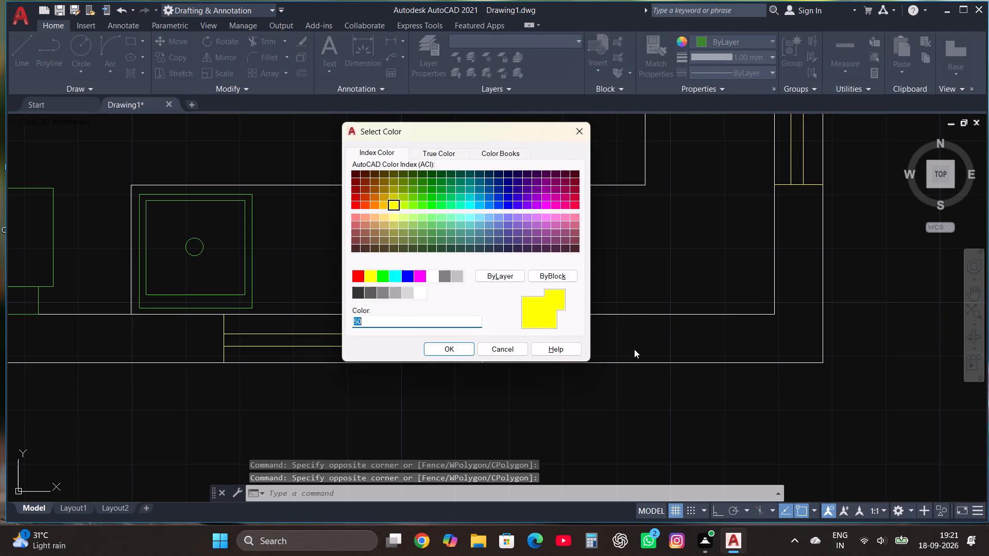
left_click(577, 131)
Assign the window in the 14'*14' bedroom's south wall to the WINDOW layer, leaving the layer colour as it is.
scroll(738, 325, "down", 2)
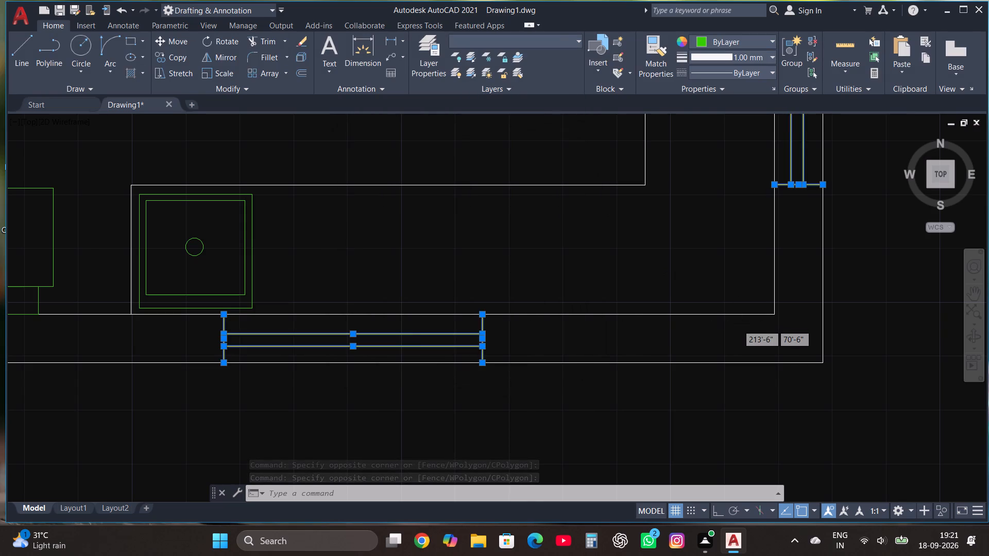
scroll(739, 299, "down", 2)
scroll(340, 306, "up", 2)
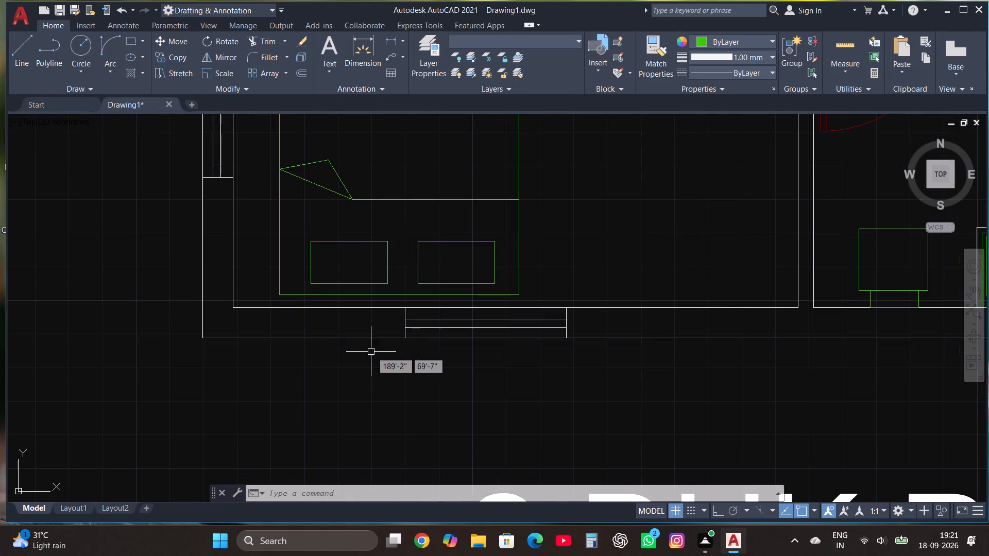
left_click(372, 349)
left_click(573, 303)
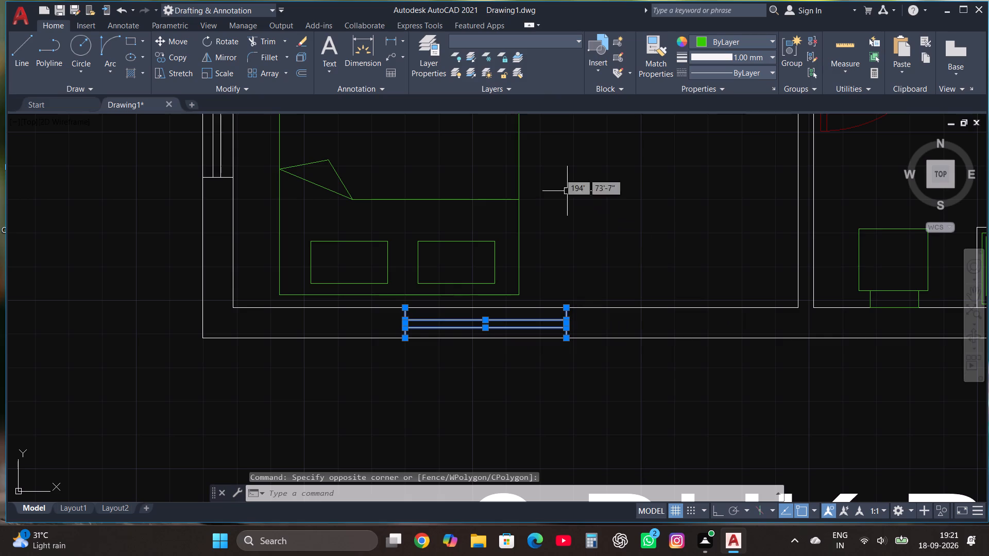
left_click(470, 39)
left_click(502, 105)
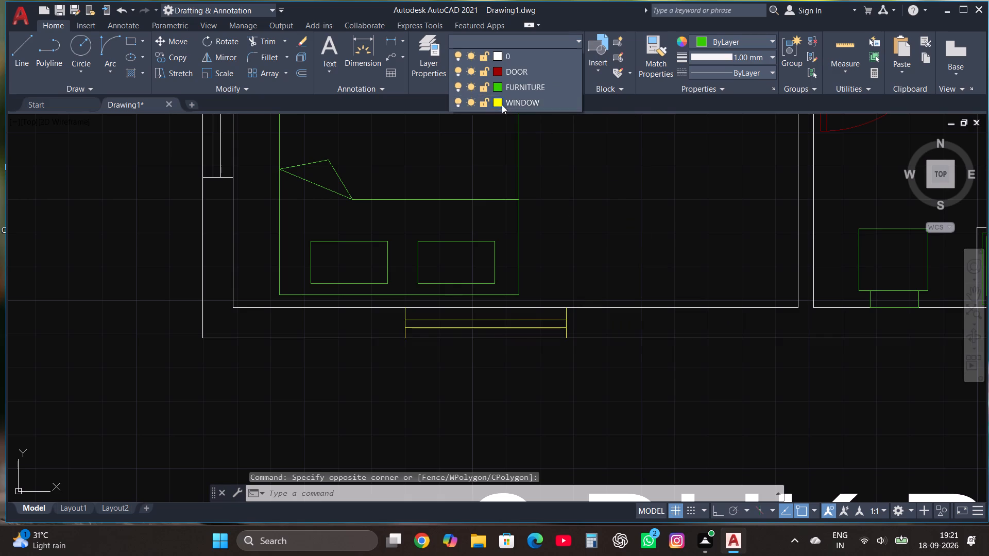
scroll(535, 363, "down", 2)
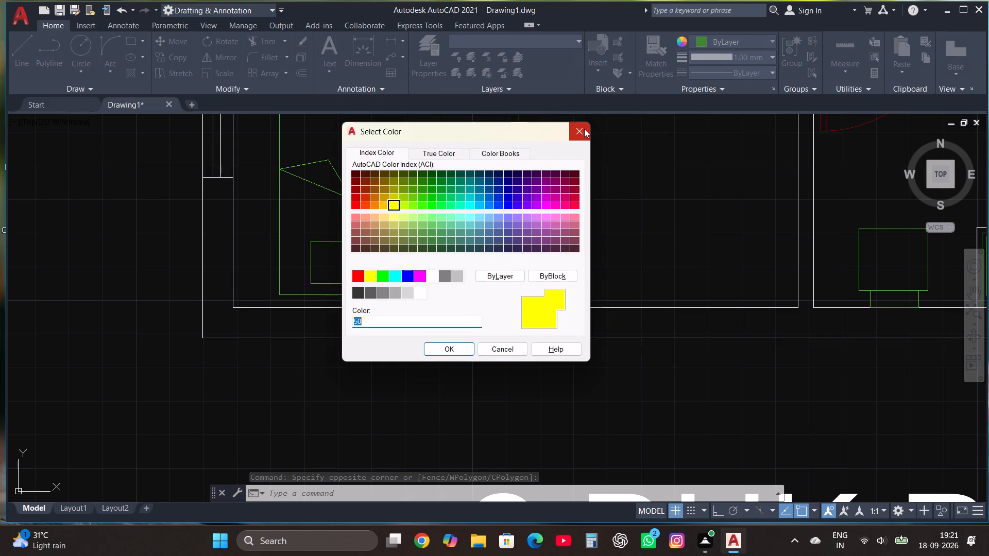
left_click(584, 129)
Assign the window in the 14'*14' bedroom's west wall to the WINDOW layer.
scroll(554, 382, "down", 3)
scroll(461, 296, "up", 2)
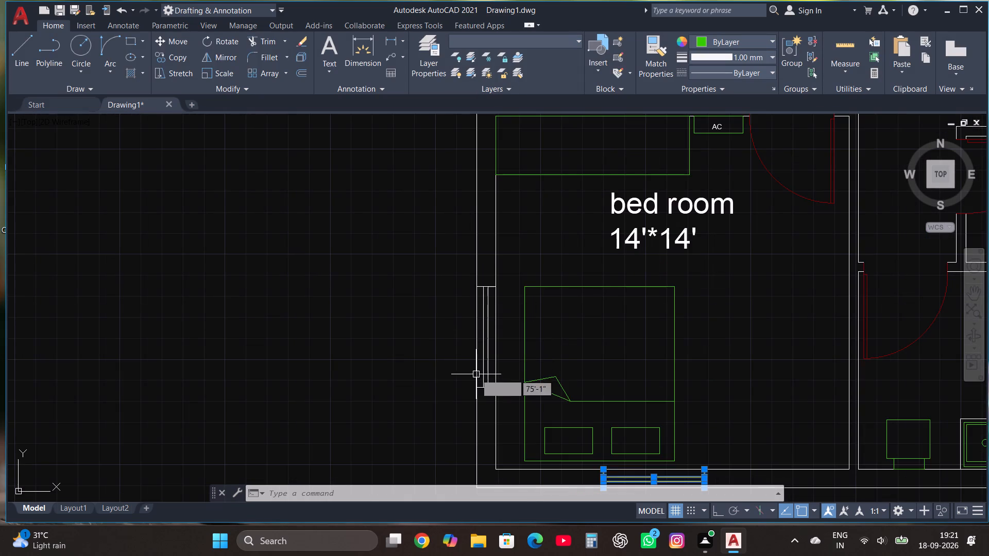
left_click(463, 401)
left_click(498, 270)
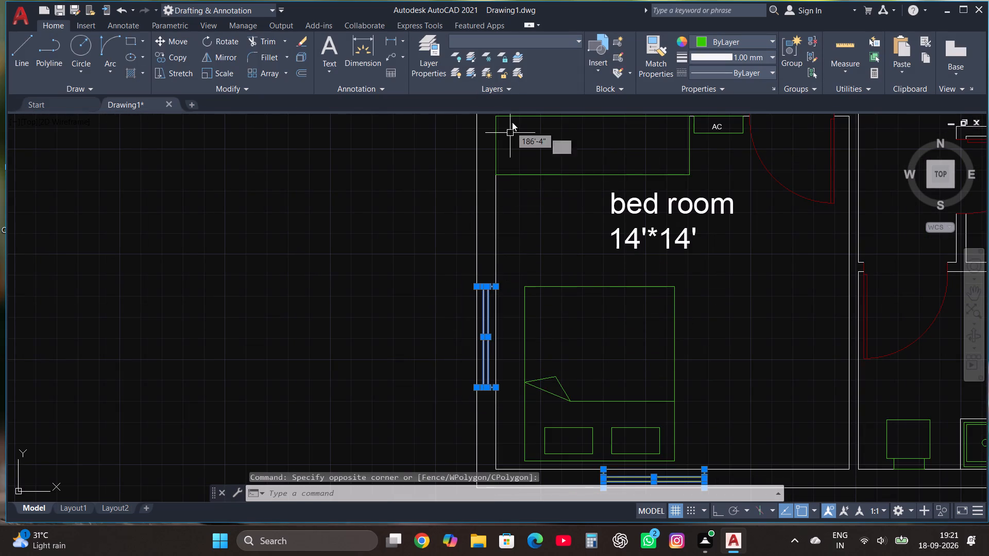
left_click(544, 41)
left_click(536, 106)
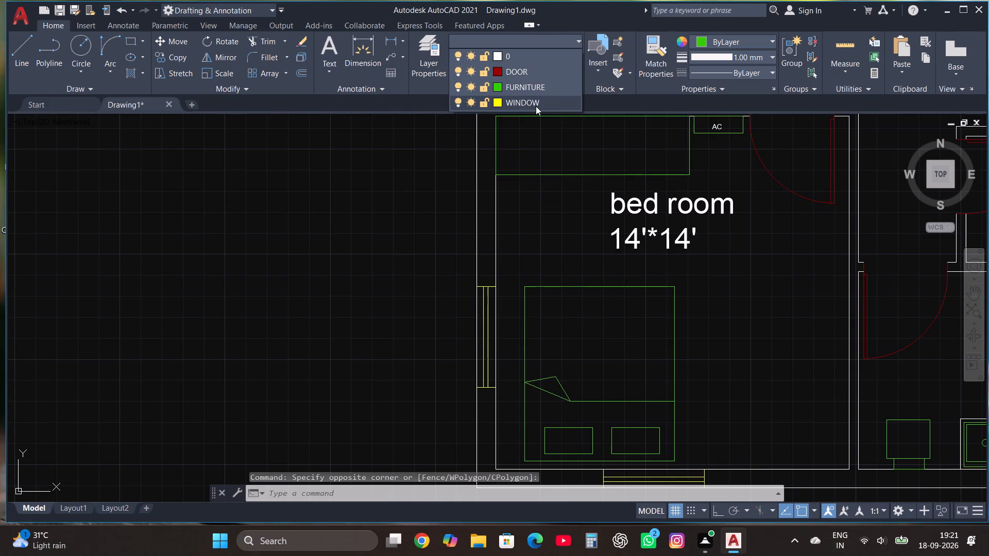
Assign the window in the west wall beside the staircase to the WINDOW layer.
scroll(505, 388, "down", 2)
scroll(495, 231, "up", 4)
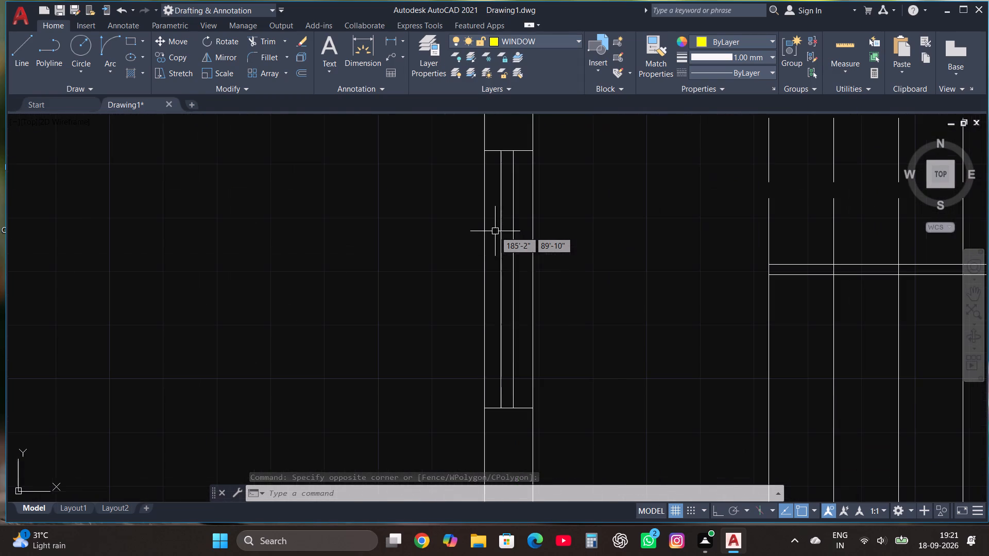
left_click(464, 425)
left_click(552, 140)
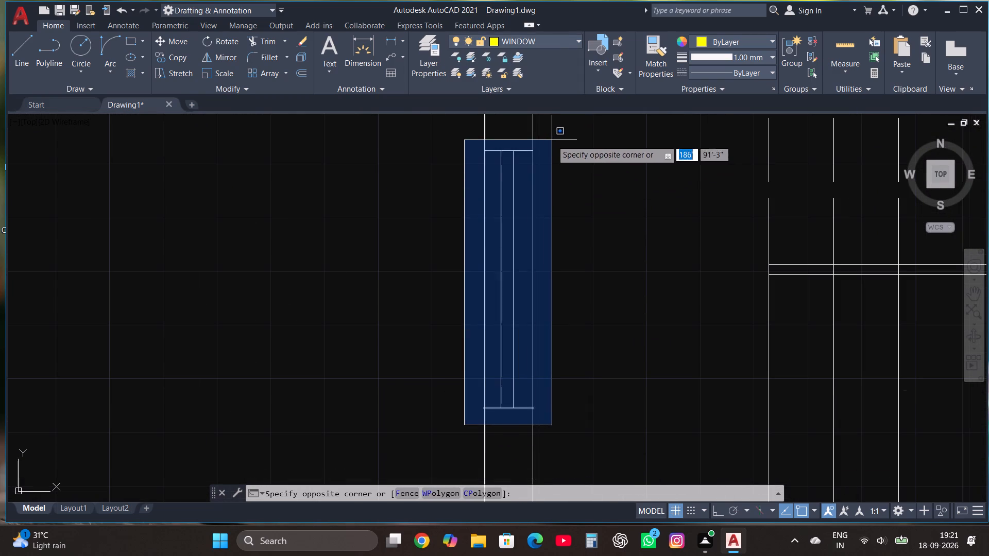
left_click(555, 40)
left_click(538, 105)
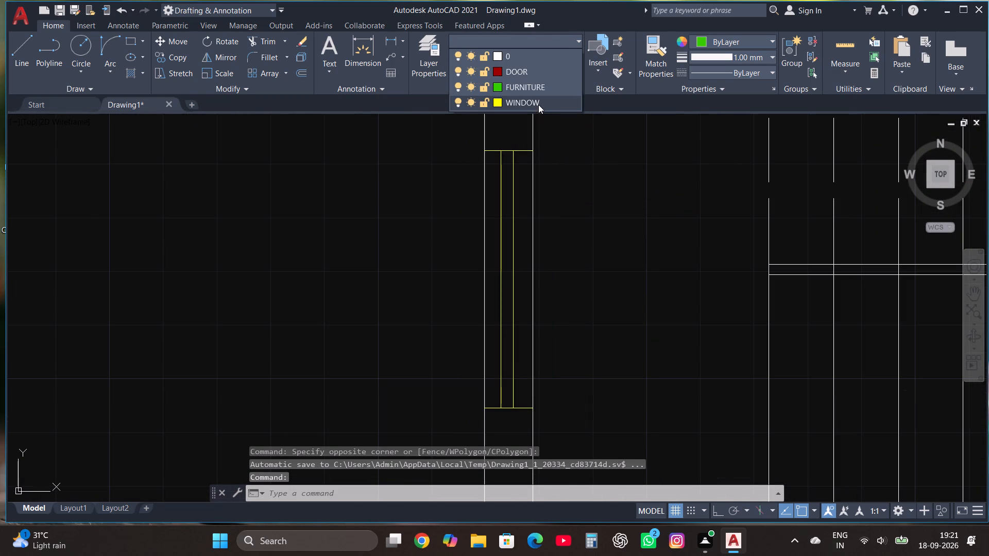
Assign the window in the toilet's west wall to the WINDOW layer.
scroll(533, 340, "down", 3)
scroll(527, 158, "up", 3)
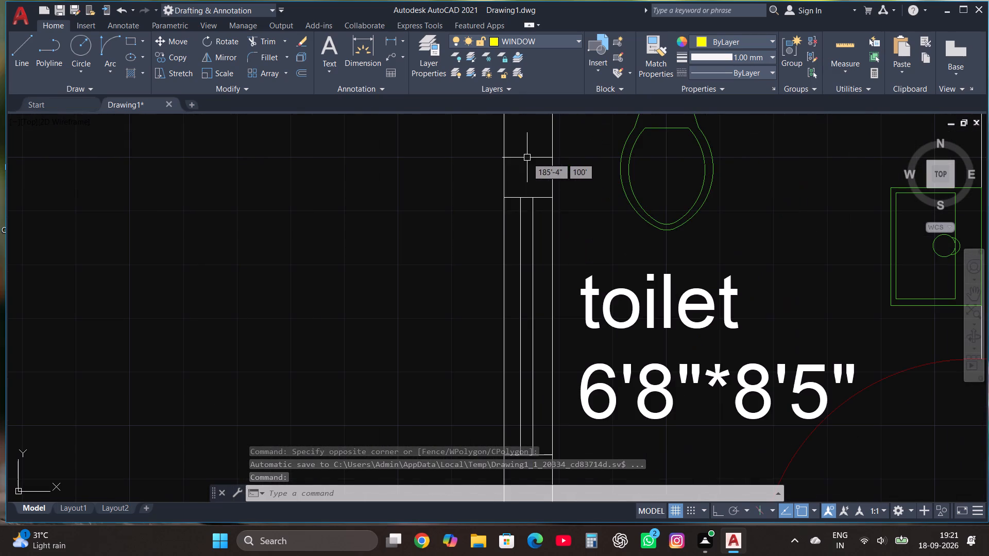
scroll(515, 403, "down", 1)
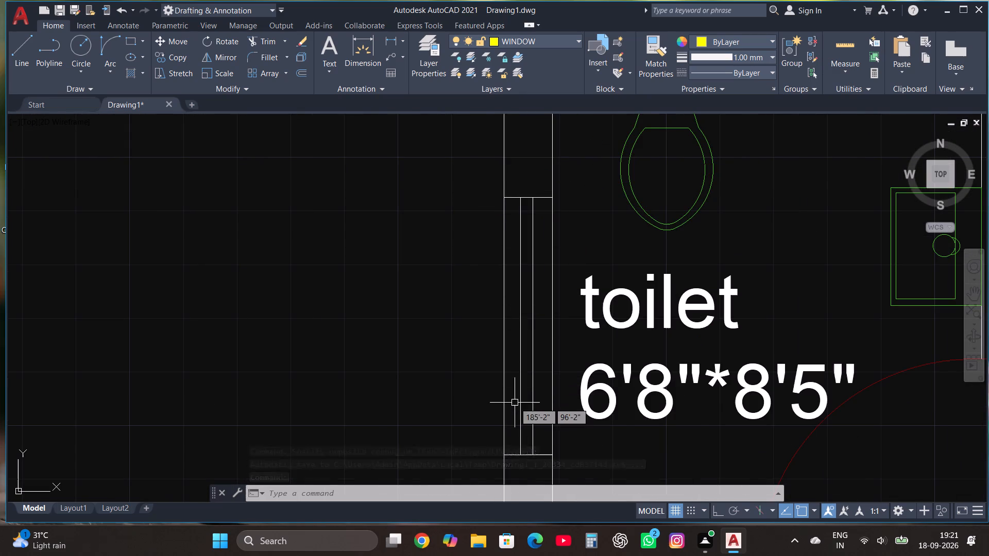
scroll(515, 403, "down", 1)
left_click(497, 429)
left_click(540, 301)
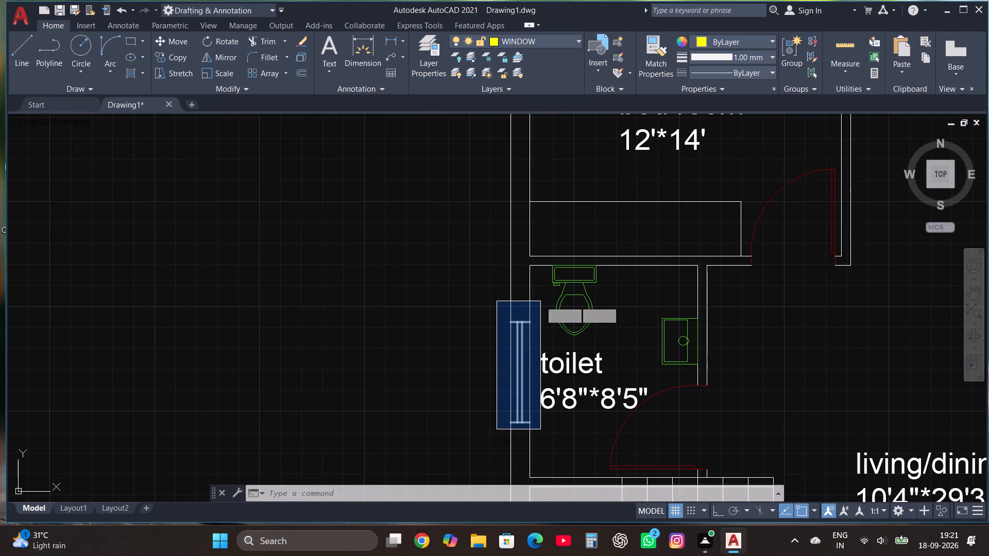
left_click(539, 41)
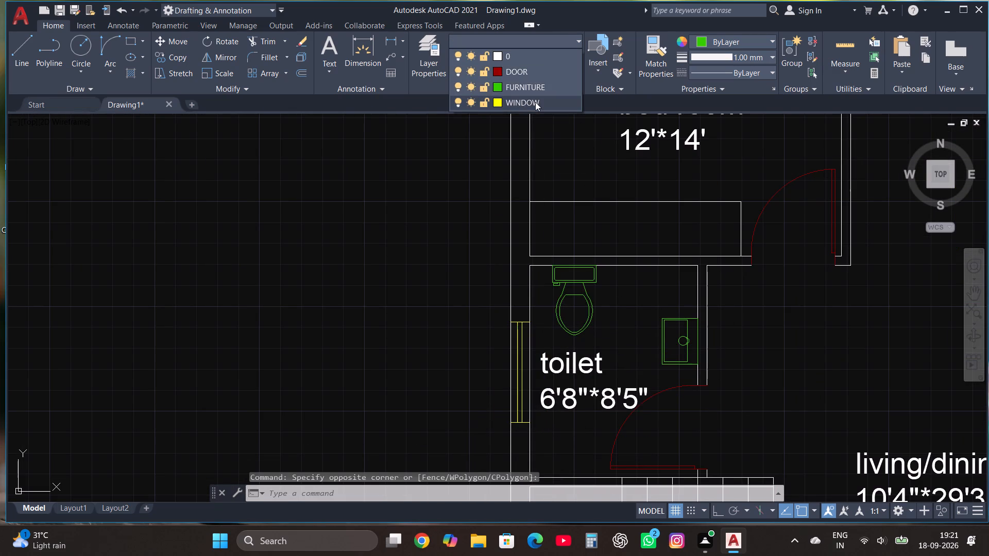
left_click(535, 102)
Assign the window in the 12'*14' bedroom's west wall to the WINDOW layer and clear the selection.
scroll(506, 403, "down", 3)
scroll(519, 326, "up", 3)
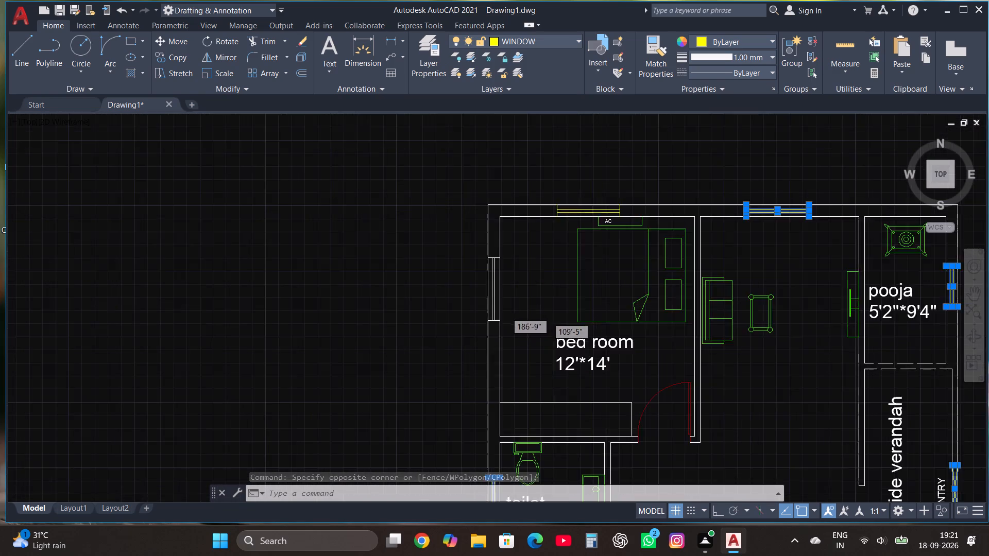
left_click(438, 333)
left_click(505, 207)
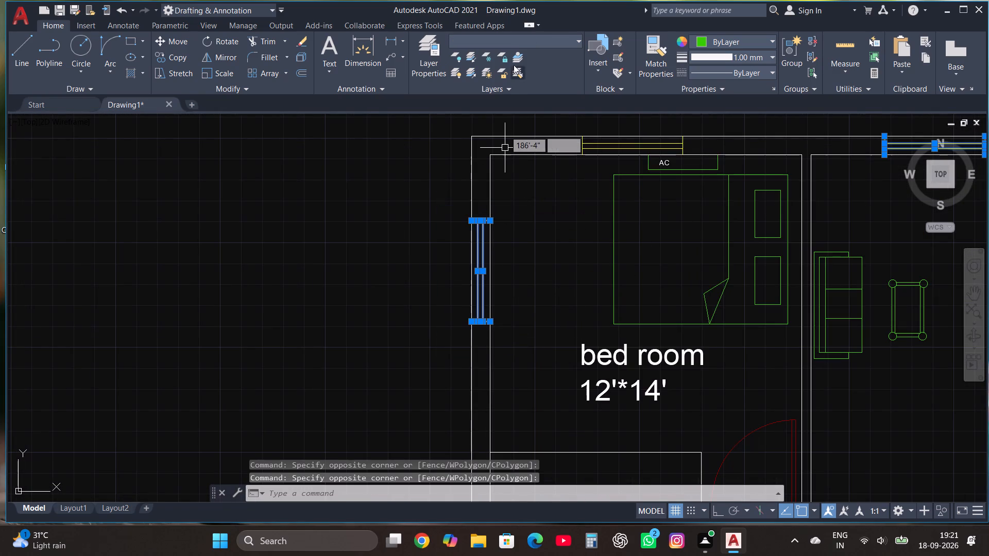
left_click(520, 39)
left_click(515, 106)
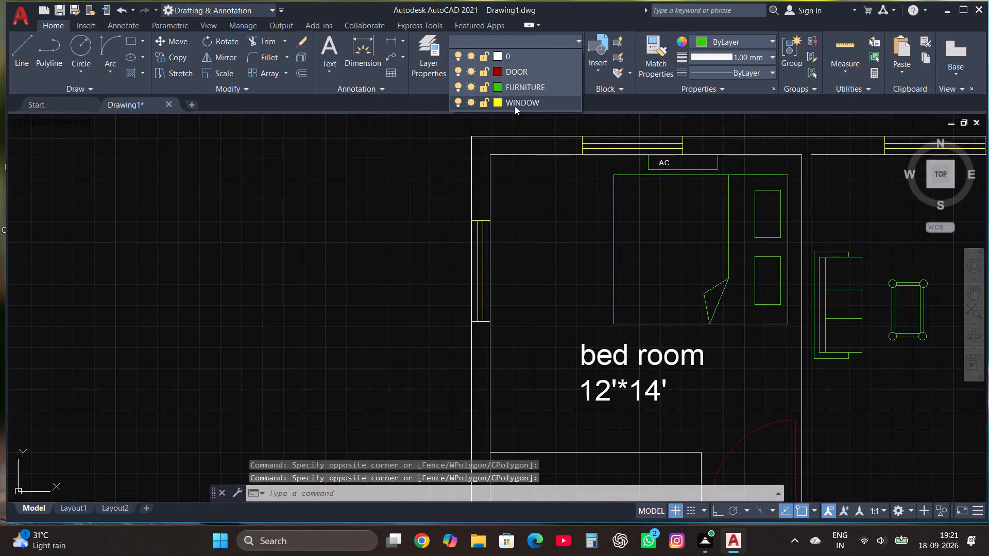
scroll(289, 282, "down", 3)
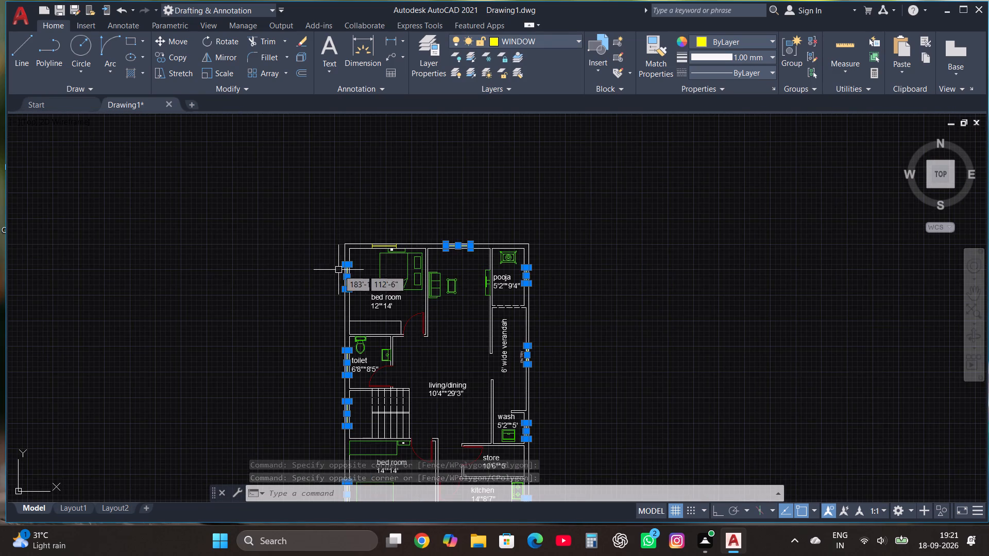
key("Escape")
Examine the whole 2 BHK plan to check the layer colours of its windows, doors and furniture.
scroll(471, 213, "down", 1)
scroll(481, 379, "up", 1)
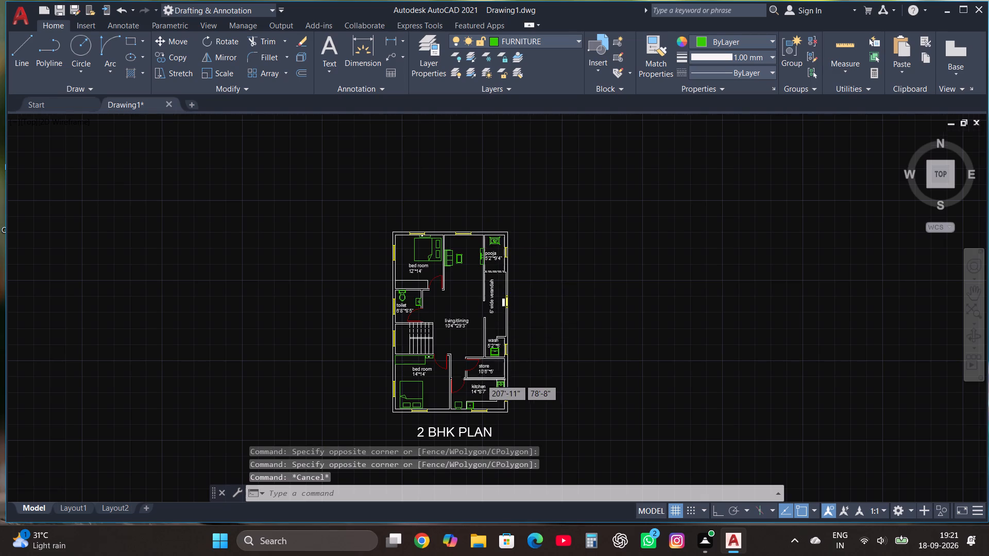
scroll(418, 361, "up", 1)
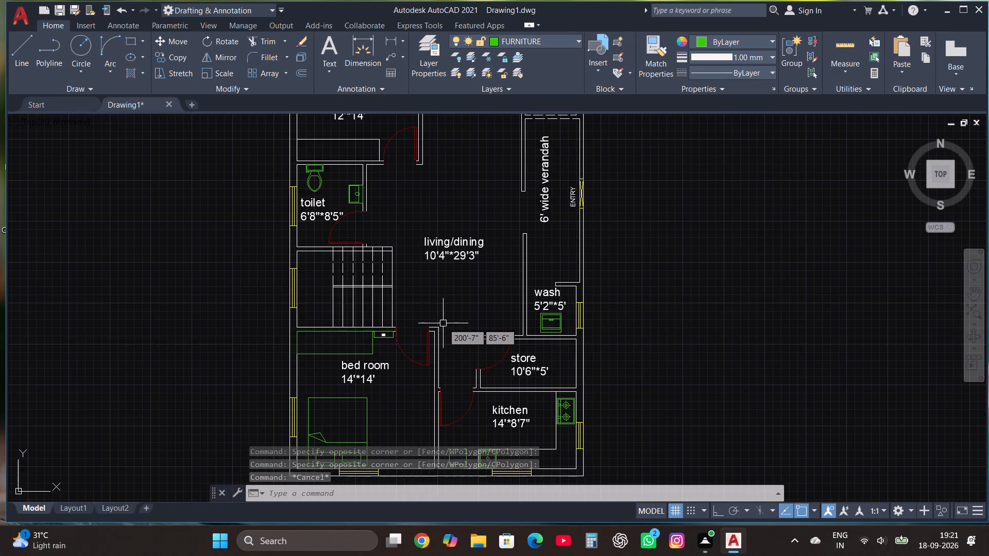
scroll(443, 323, "up", 3)
scroll(443, 323, "down", 2)
scroll(521, 387, "down", 3)
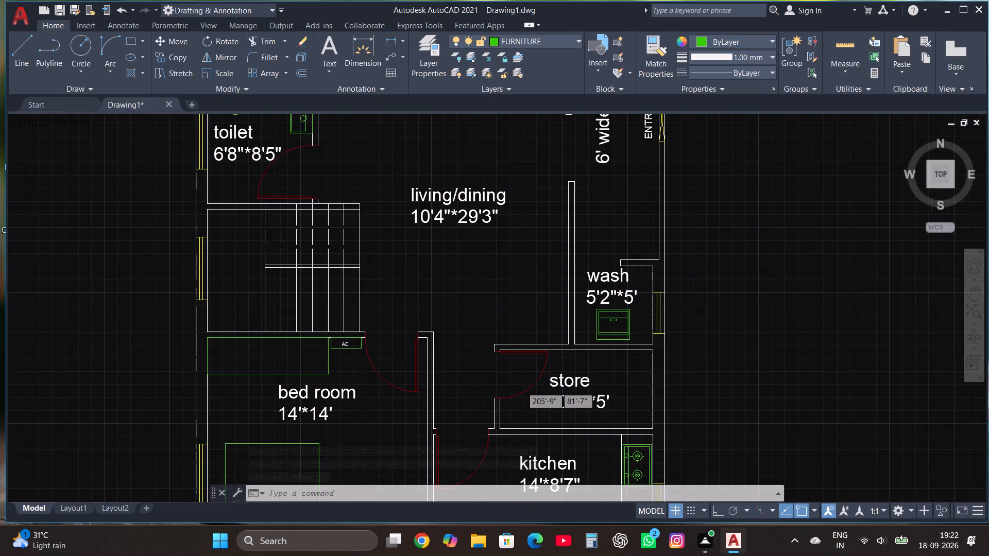
scroll(558, 297, "up", 1)
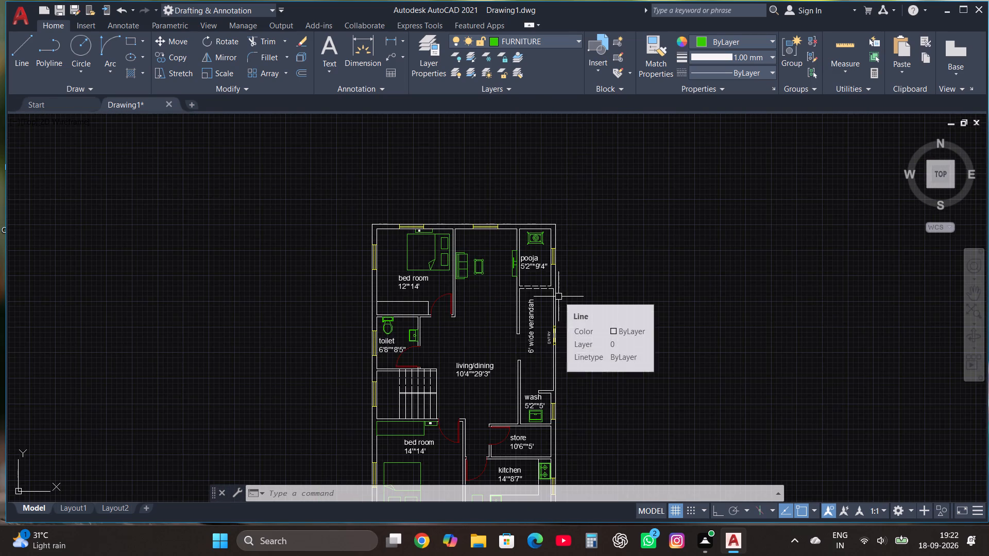
Change the DOOR layer's colour to cyan, index colour 130.
scroll(549, 281, "down", 1)
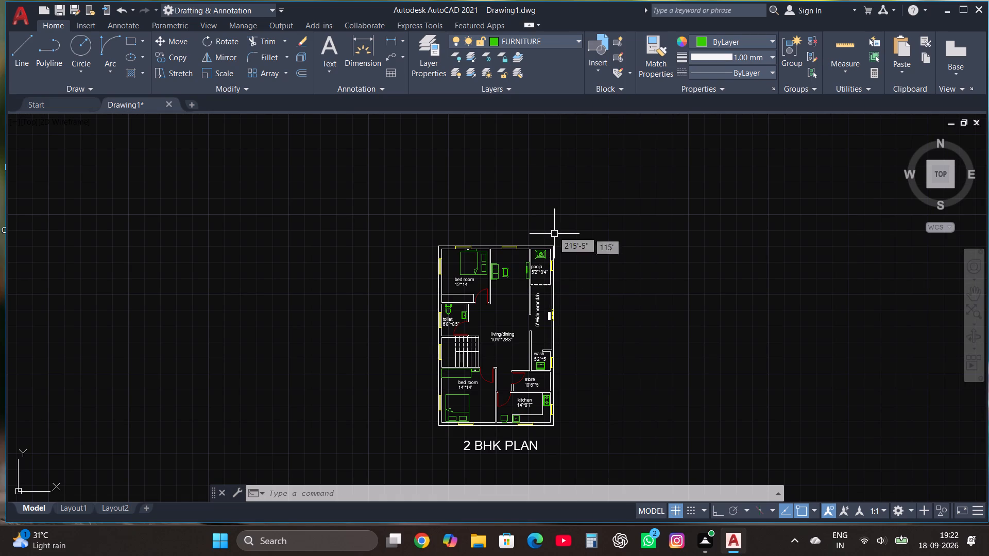
left_click(548, 39)
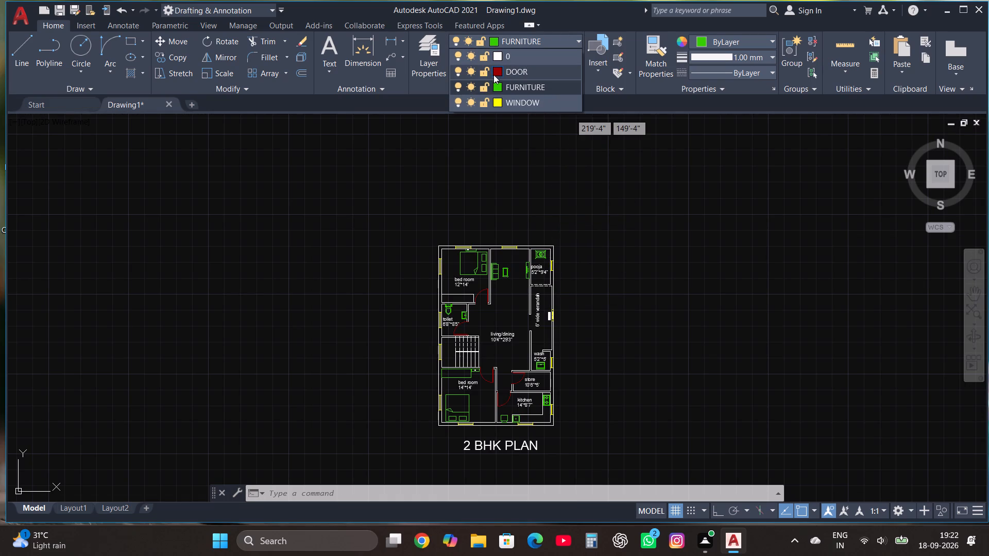
left_click(496, 69)
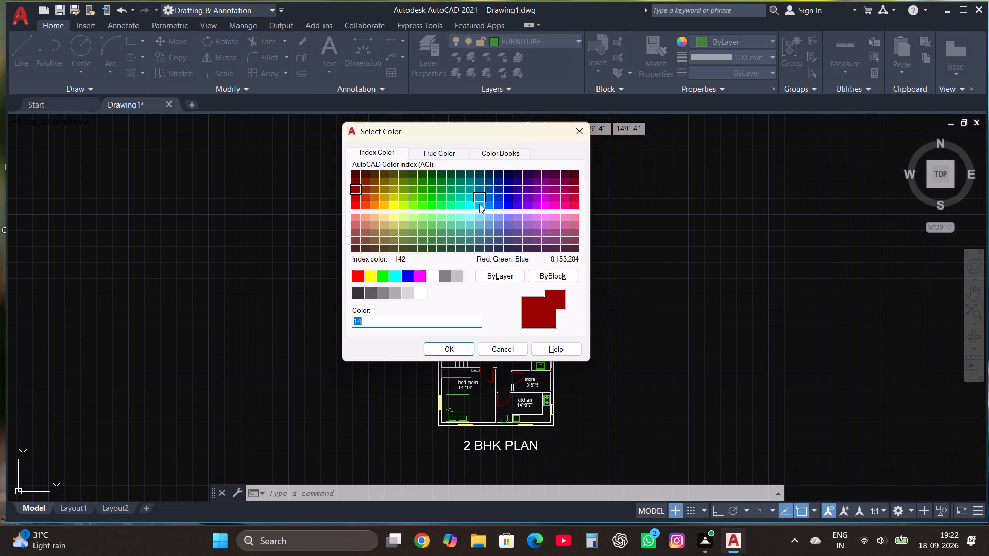
left_click(467, 204)
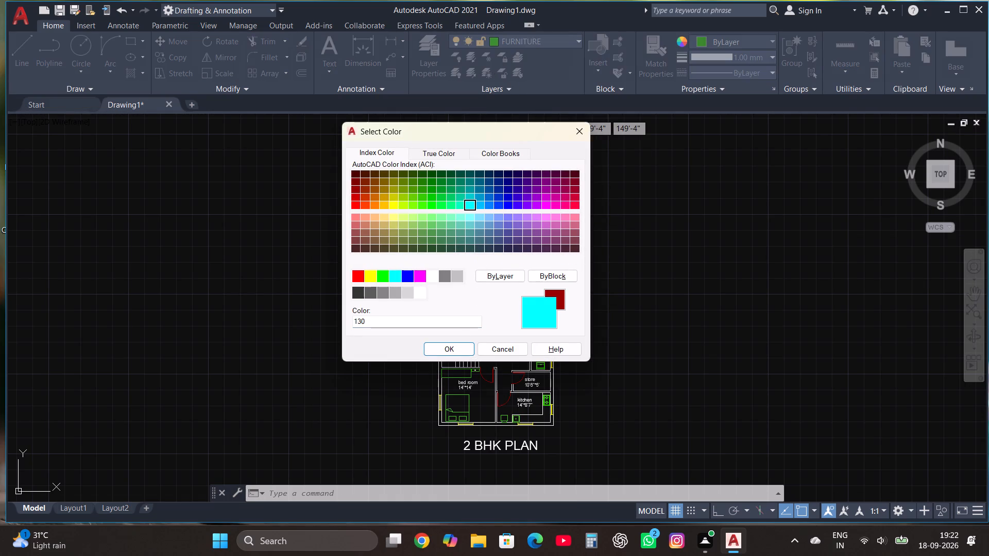
left_click(456, 353)
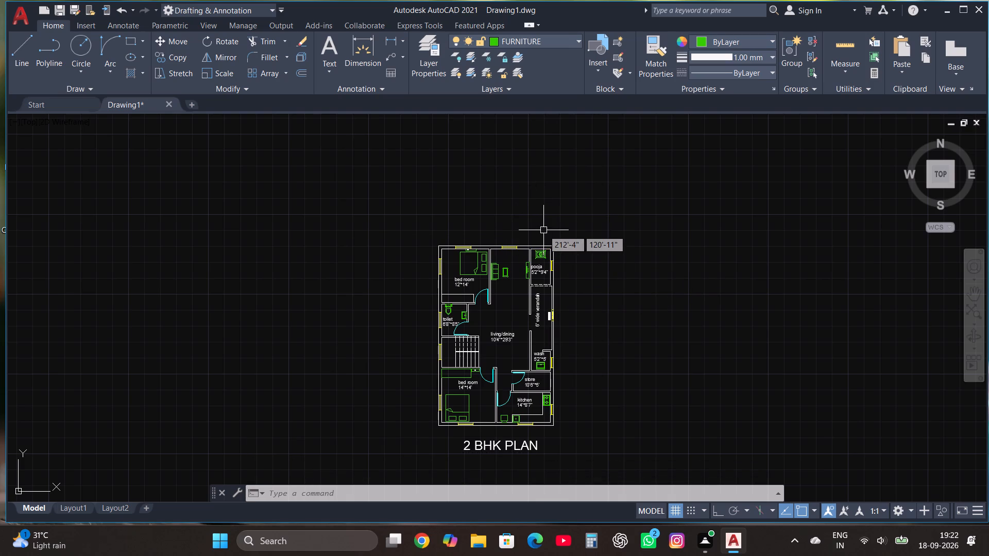
Create a new layer named KITCHEN with the salmon-pink index colour 11.
scroll(528, 231, "down", 1)
scroll(538, 265, "up", 2)
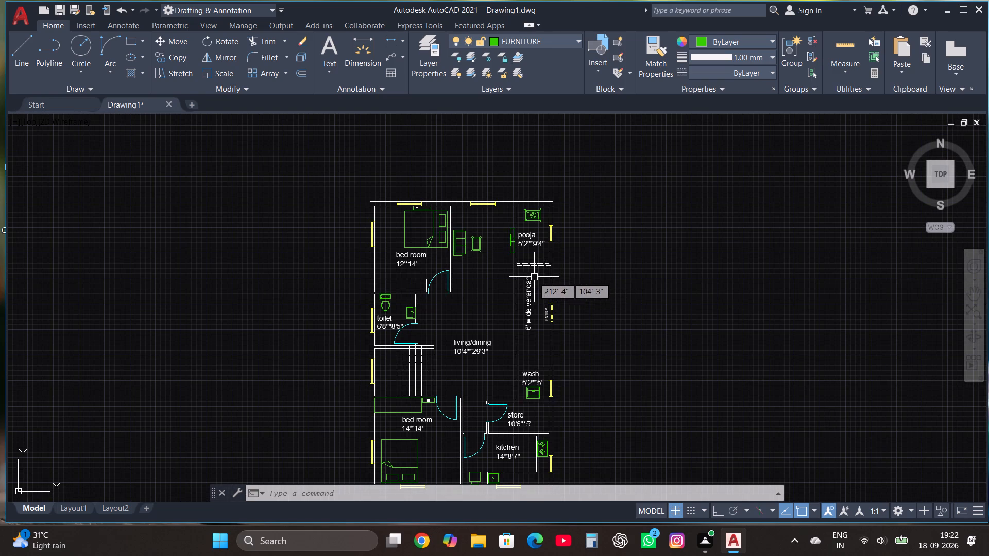
scroll(529, 250, "down", 1)
scroll(530, 390, "up", 3)
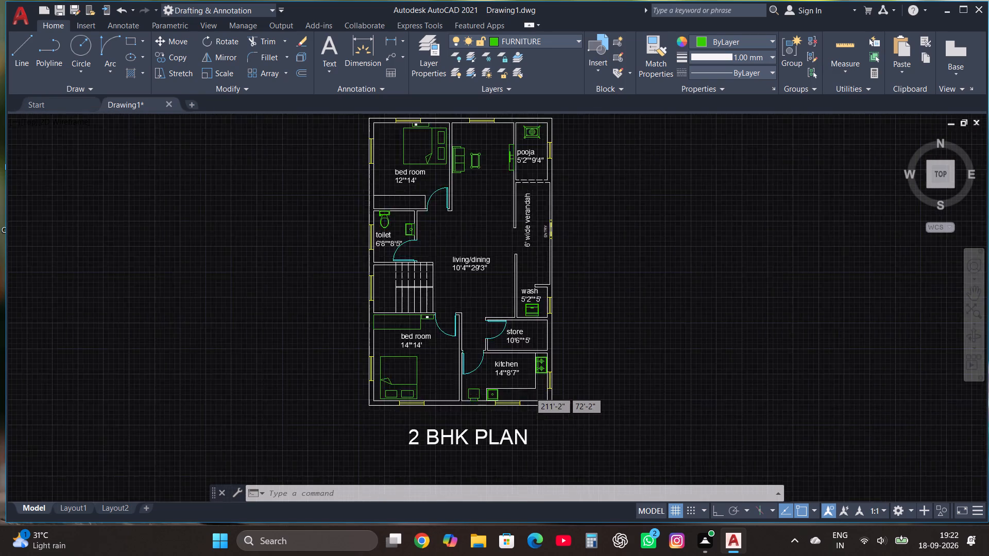
scroll(532, 415, "up", 1)
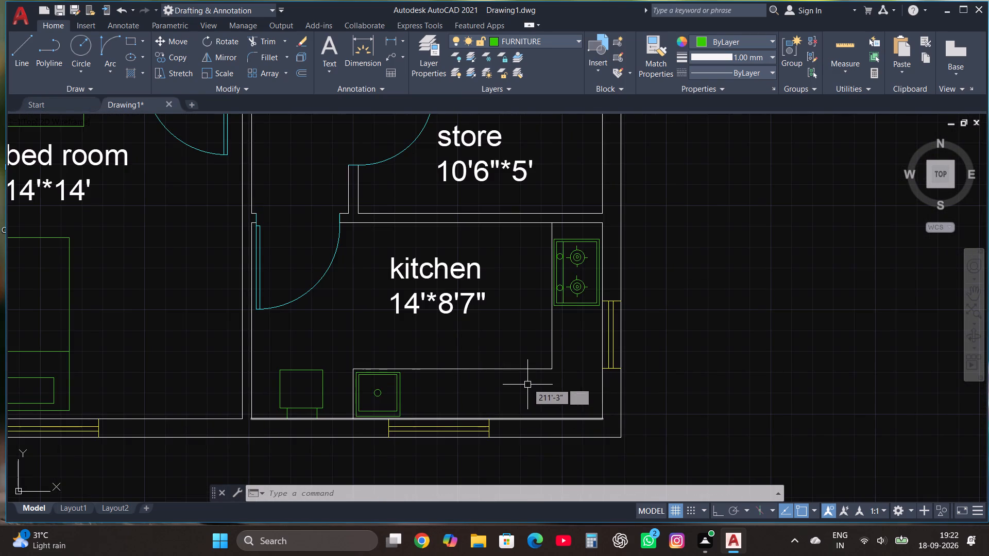
left_click(524, 43)
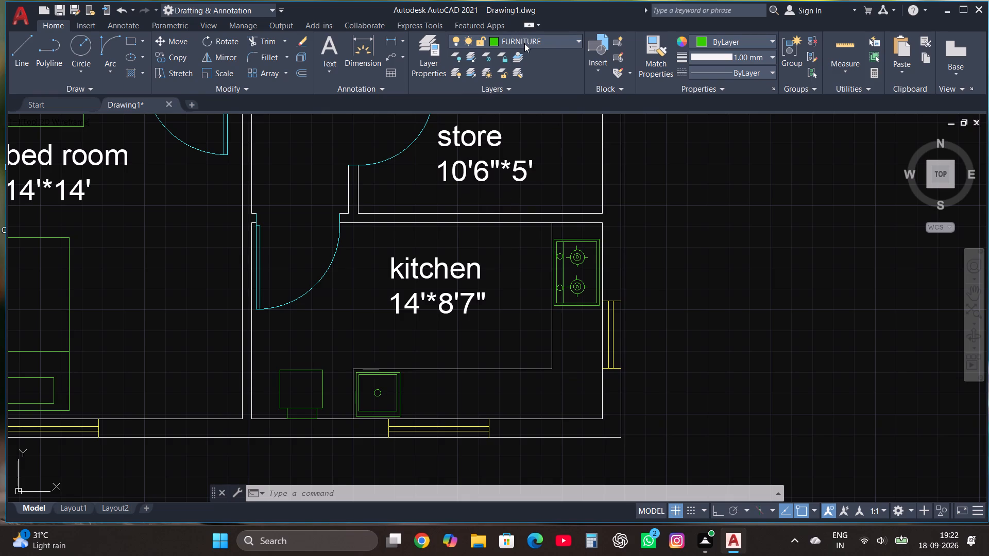
left_click(423, 44)
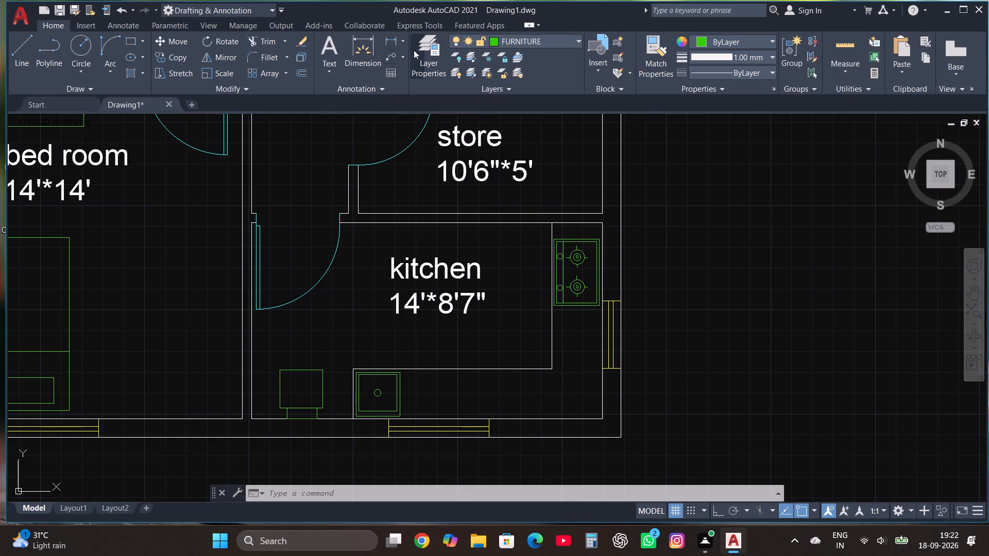
left_click(423, 45)
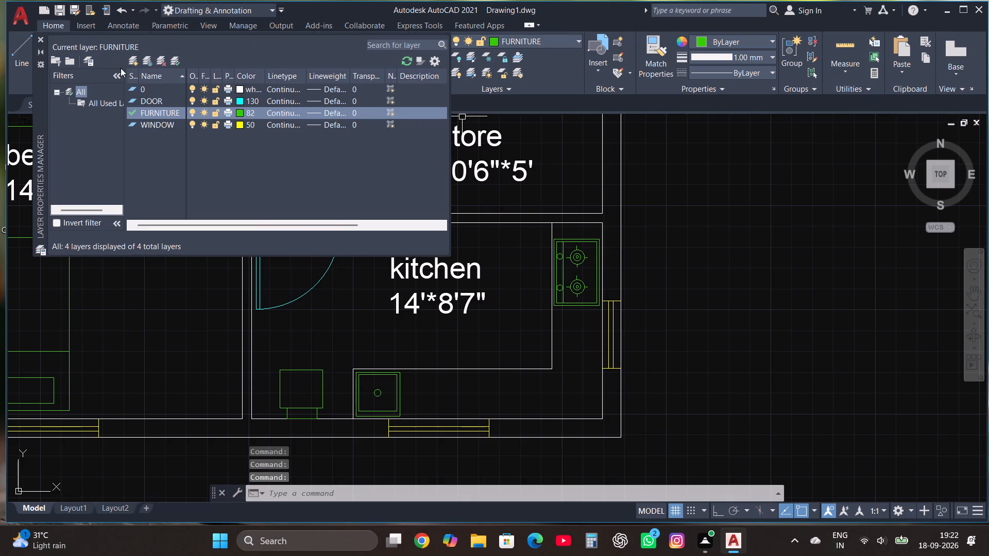
left_click(135, 58)
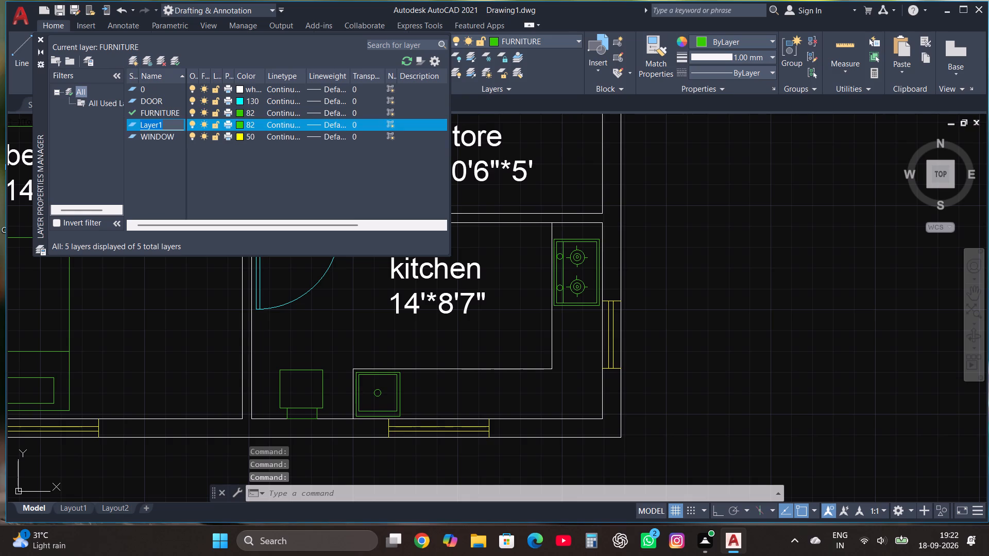
type("KITC")
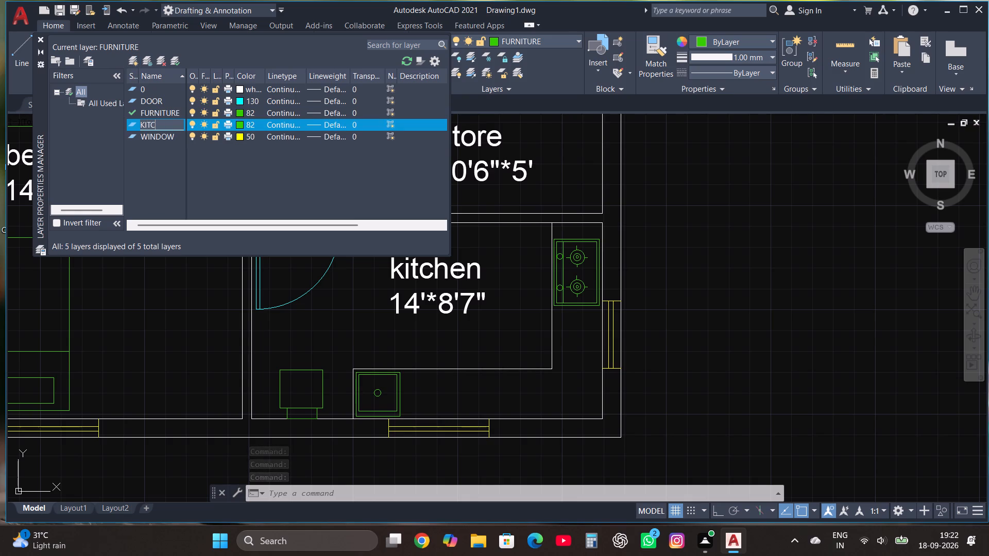
type("HEN")
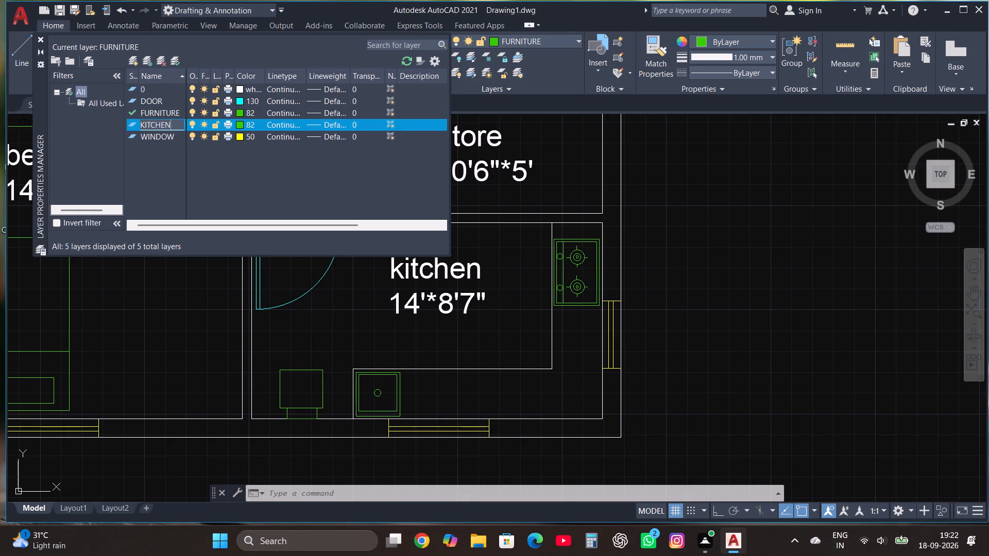
left_click(238, 126)
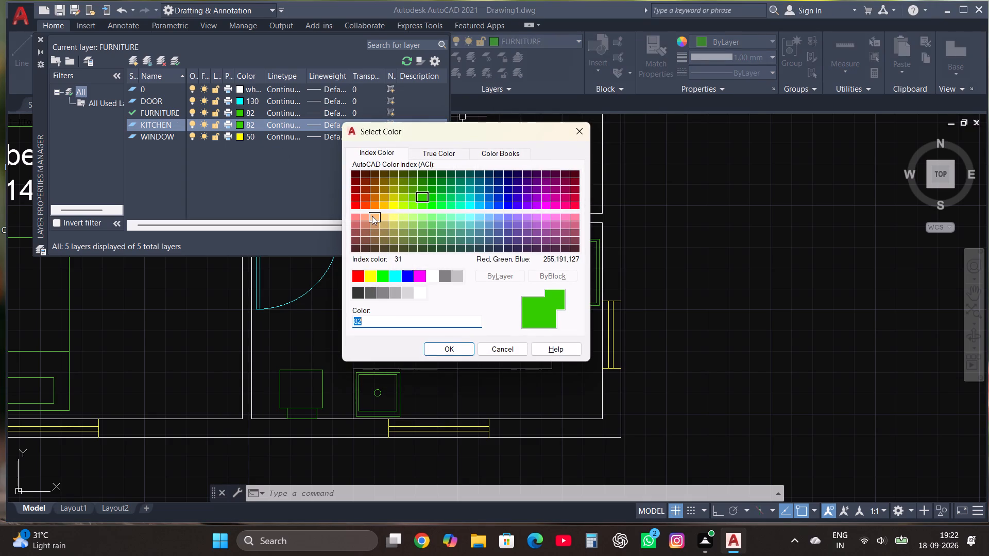
left_click(354, 216)
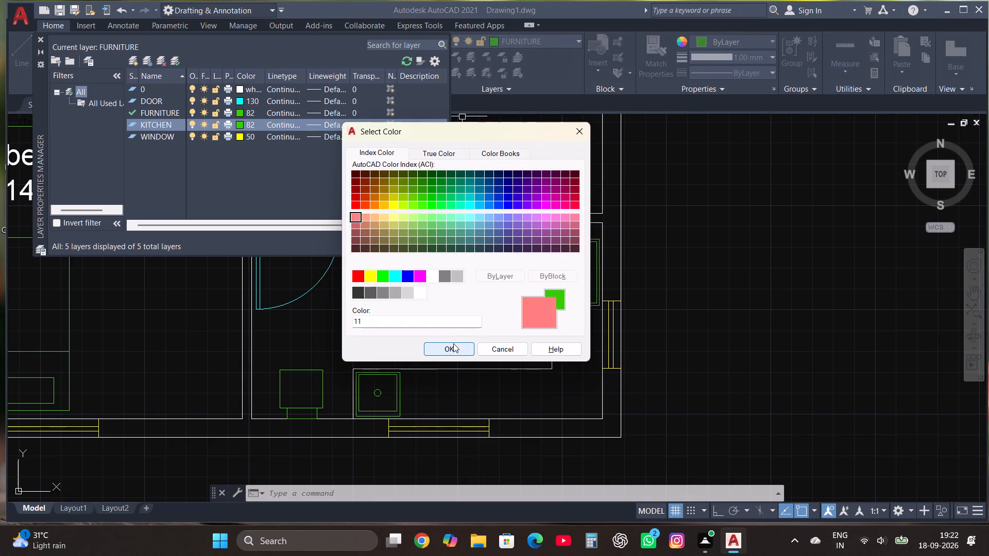
left_click(453, 343)
left_click(43, 40)
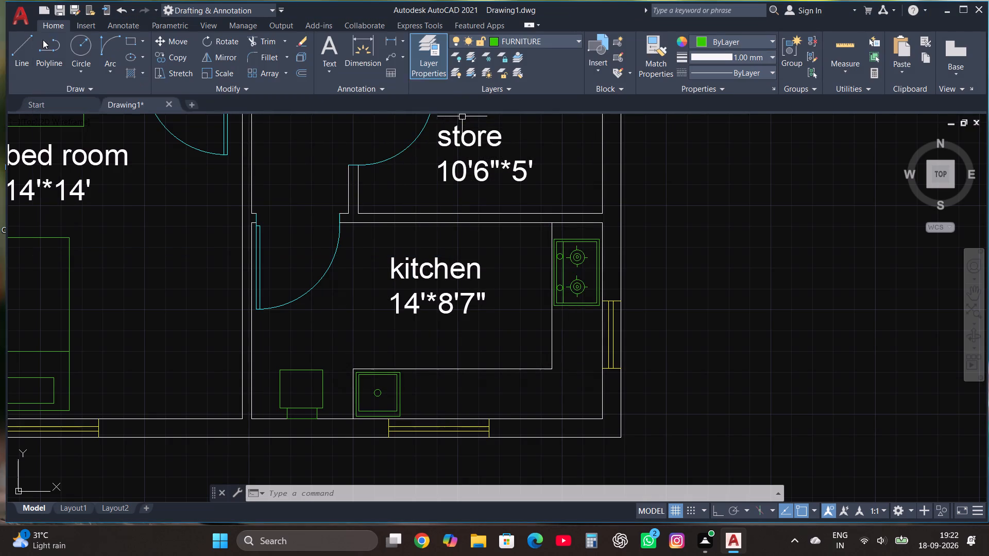
Make KITCHEN the current layer and fill the L-shaped kitchen counter with a SOLID hatch around the stove and sink.
left_click(534, 44)
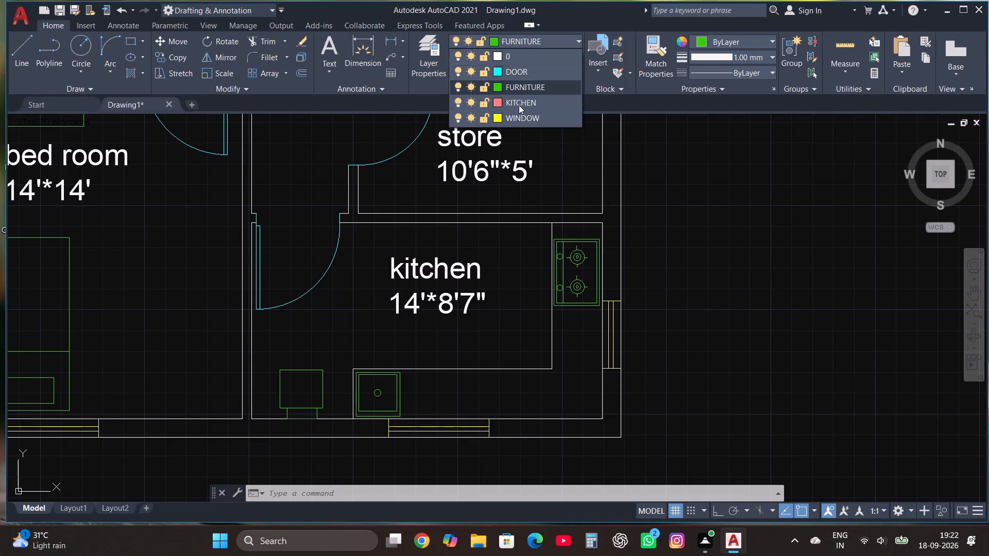
left_click(517, 105)
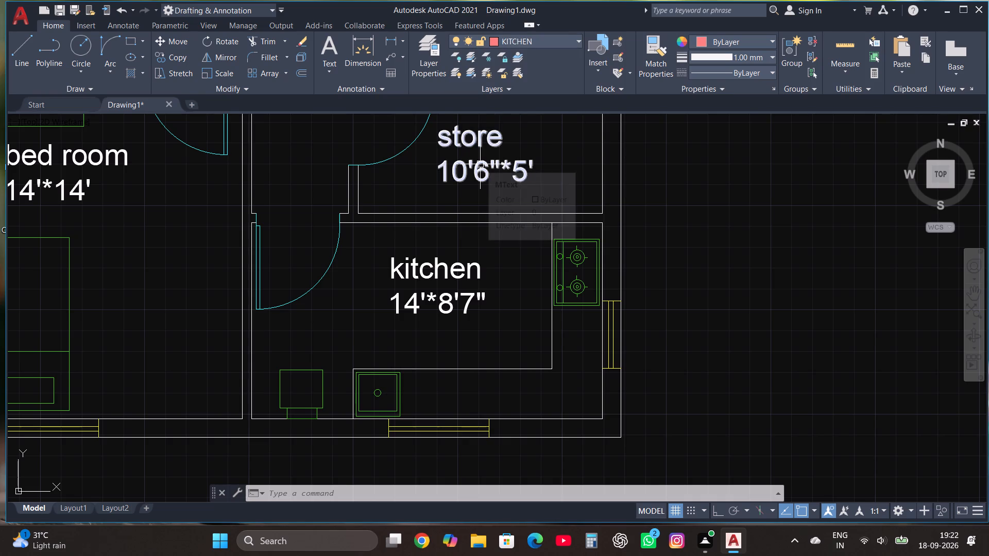
type("HATCH")
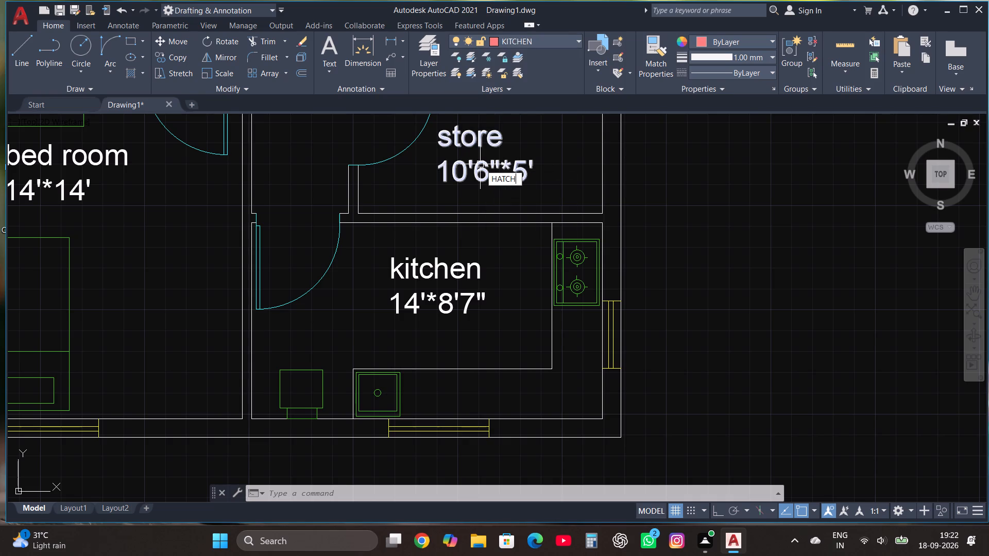
left_click(532, 196)
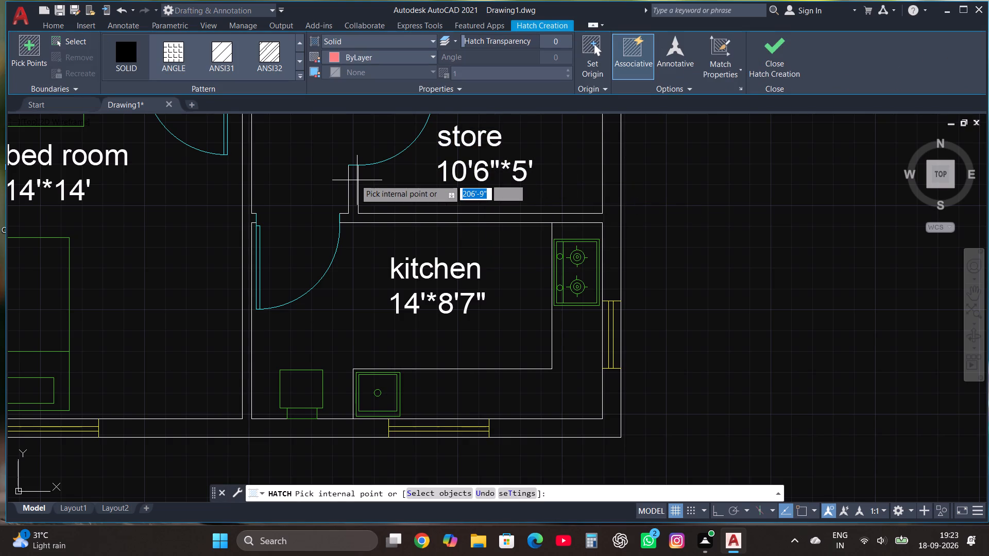
left_click(129, 44)
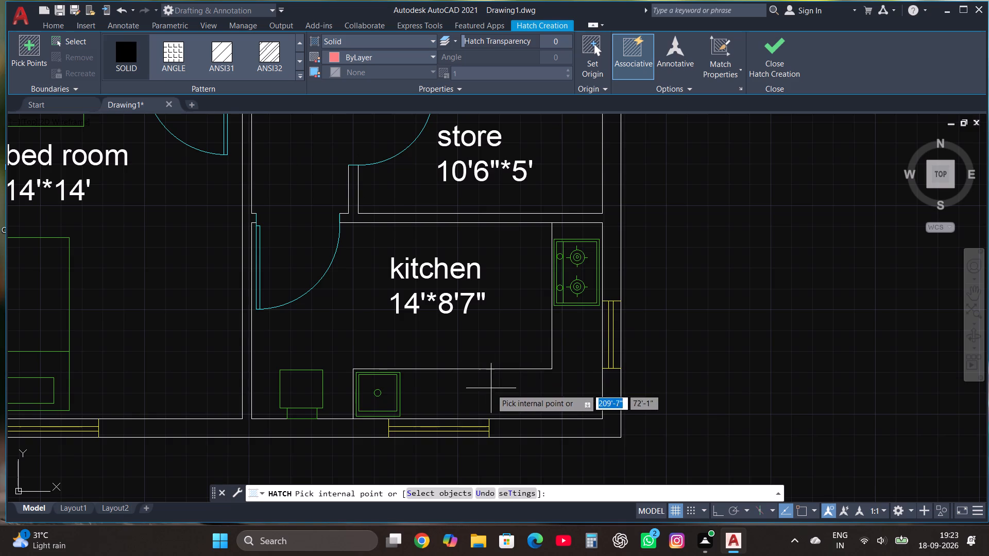
left_click(491, 389)
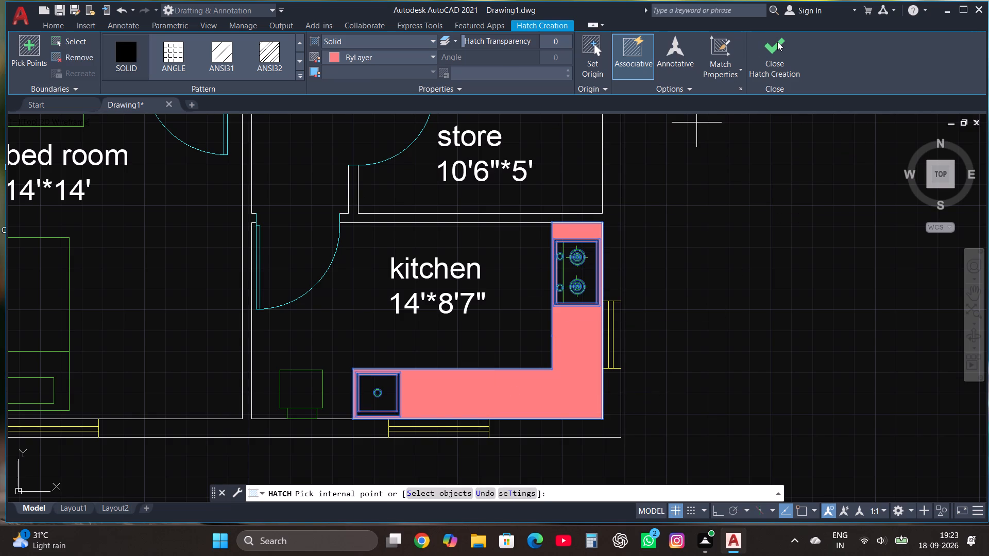
left_click(777, 42)
Save the drawing as 2BHK VASTU in the Downloads folder.
scroll(393, 350, "down", 2)
scroll(568, 320, "down", 1)
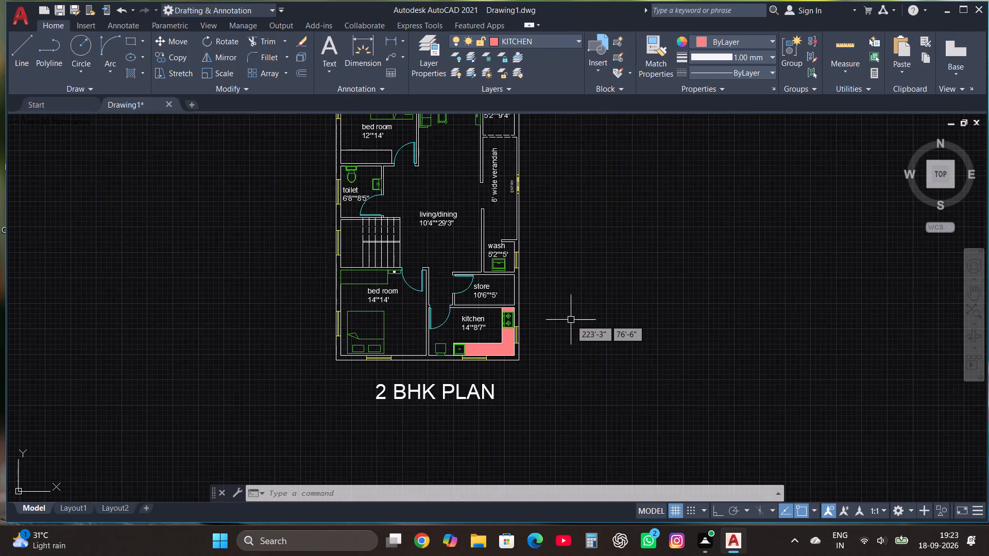
scroll(571, 320, "down", 1)
scroll(545, 149, "up", 1)
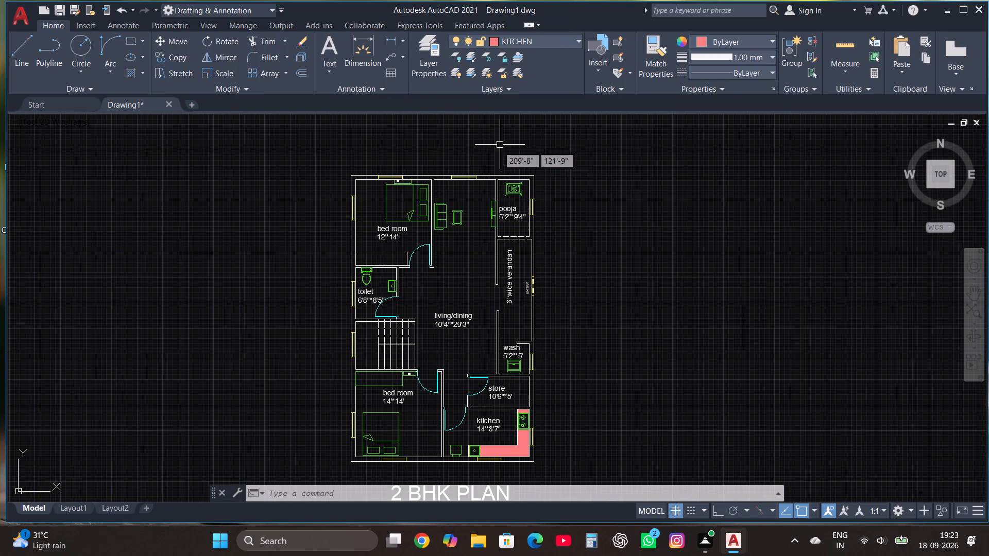
left_click(18, 18)
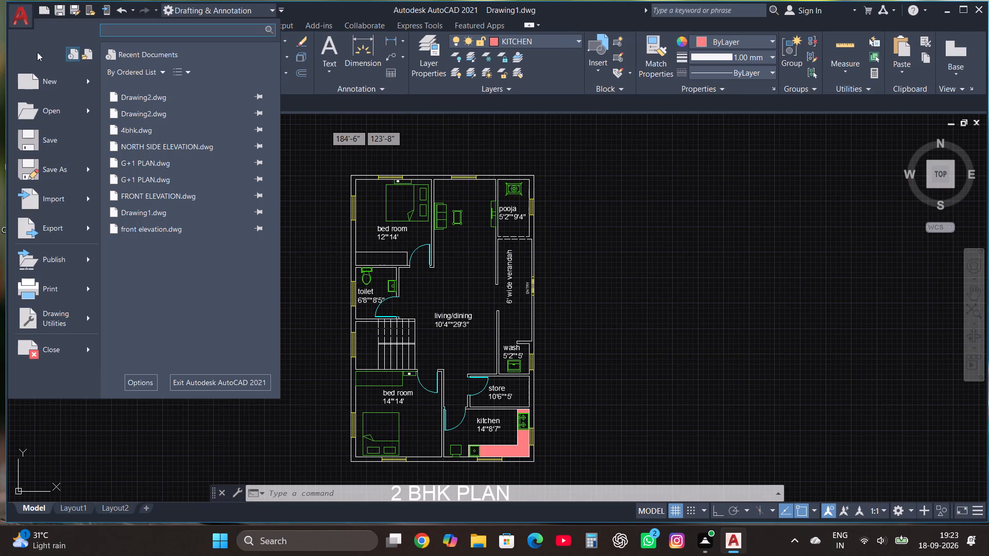
left_click(60, 135)
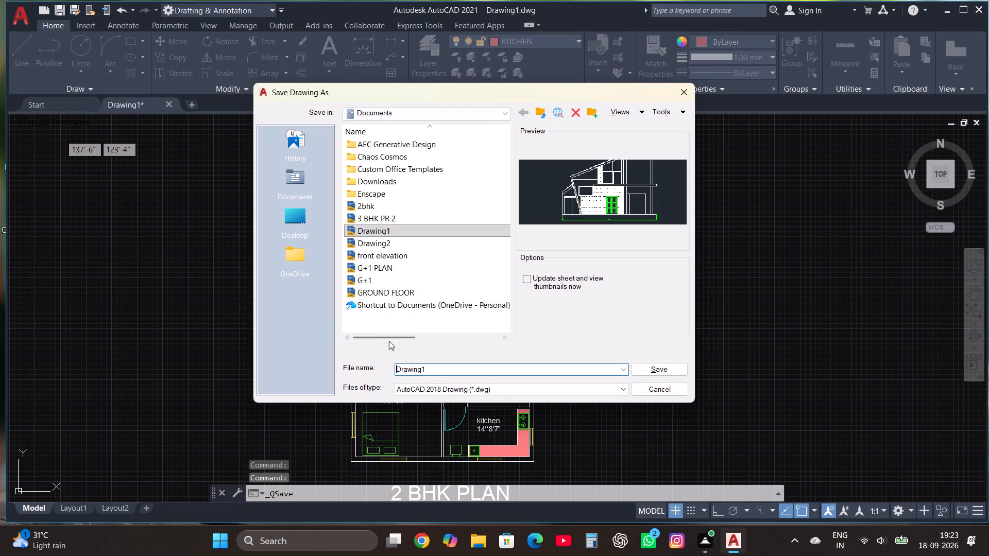
left_click(444, 371)
key("BackSpace")
key("BackSpace")
key("BackSpace")
key("BackSpace")
key("BackSpace")
key("BackSpace")
key("BackSpace")
key("BackSpace")
key("BackSpace")
key("BackSpace")
key("BackSpace")
key("BackSpace")
key("BackSpace")
key("BackSpace")
key("BackSpace")
key("BackSpace")
key("BackSpace")
key("BackSpace")
key("BackSpace")
key("BackSpace")
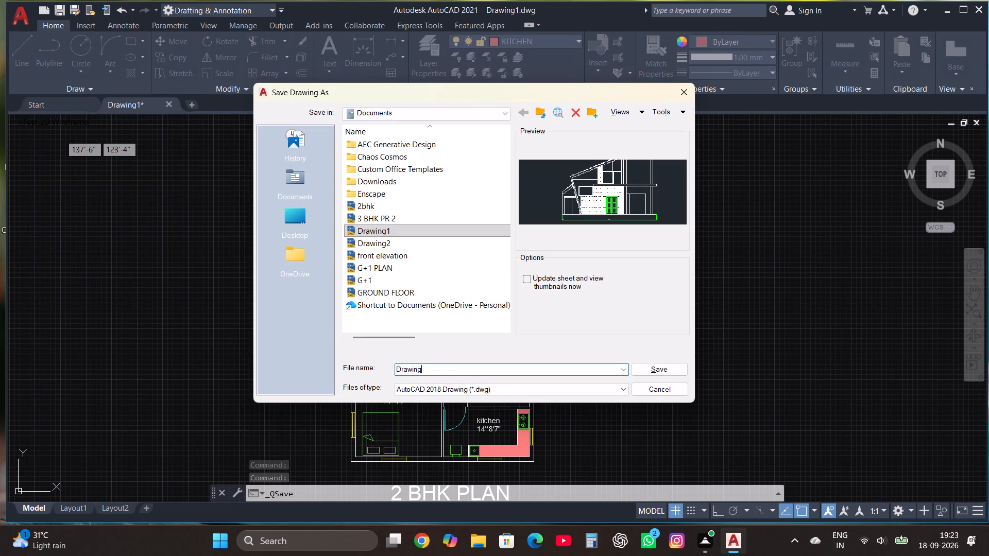
key("2")
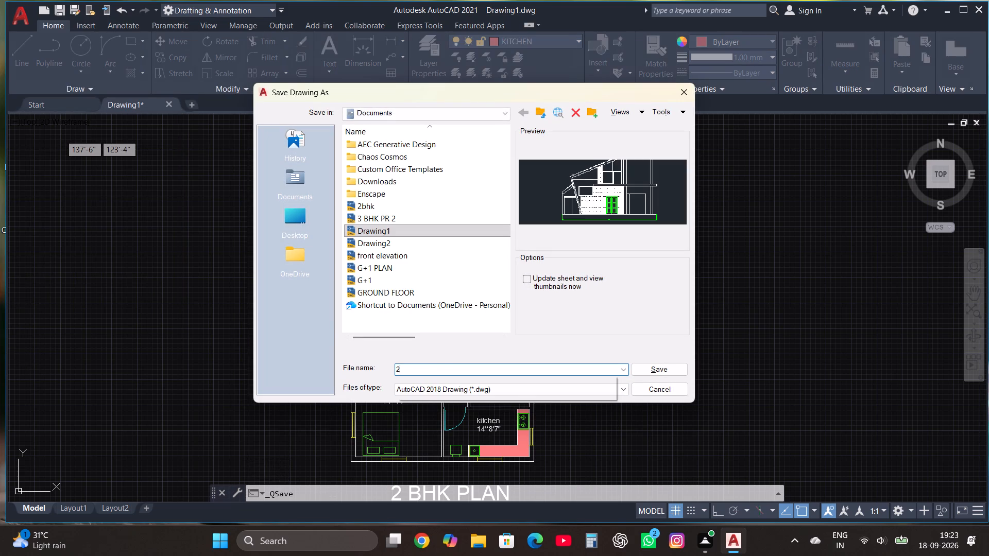
type("BHK")
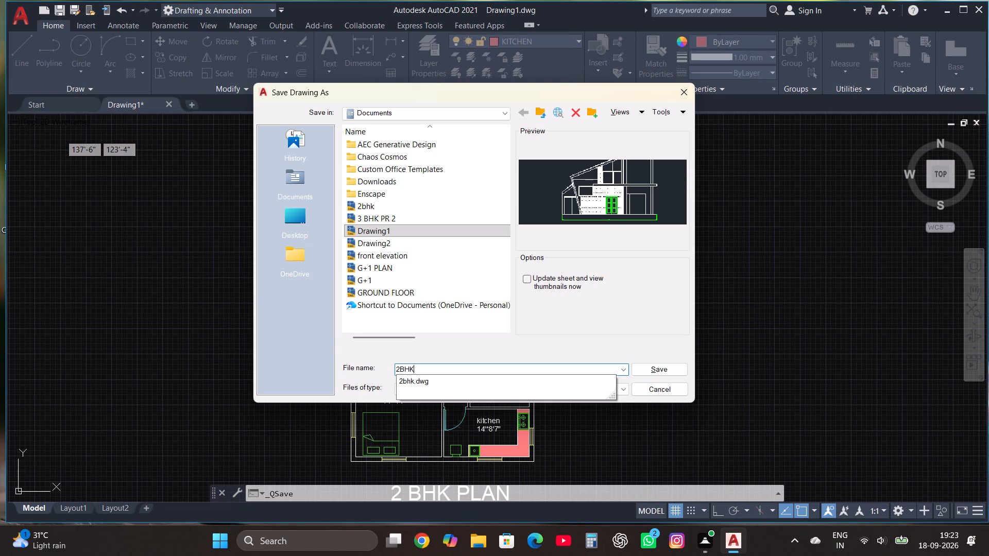
key("space")
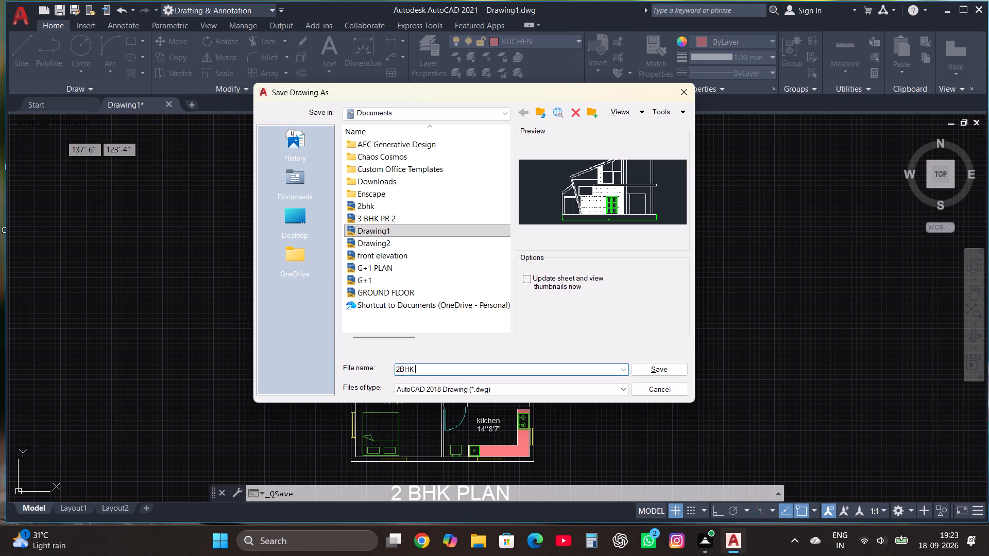
type("VASTU")
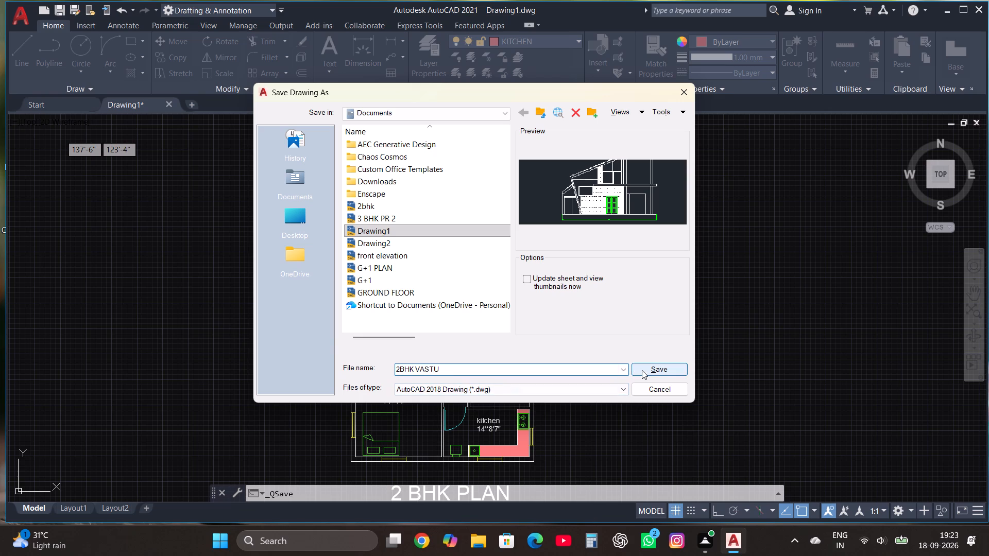
left_click(481, 116)
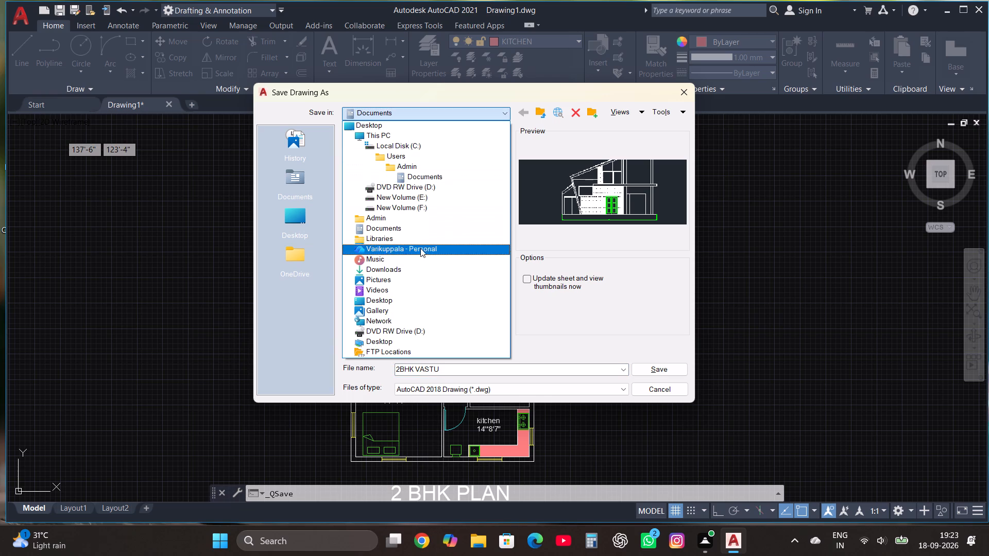
left_click(407, 269)
left_click(646, 369)
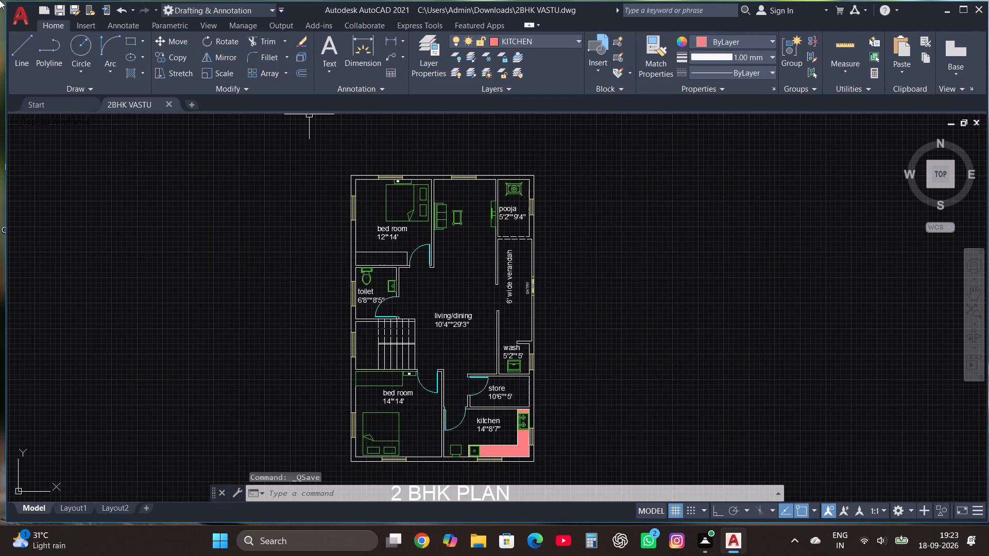
Plot the drawing with the previous plot's page setup, applied to the layout, to the DWF file 2BHK VASTU-Model in the Downloads folder.
left_click(25, 19)
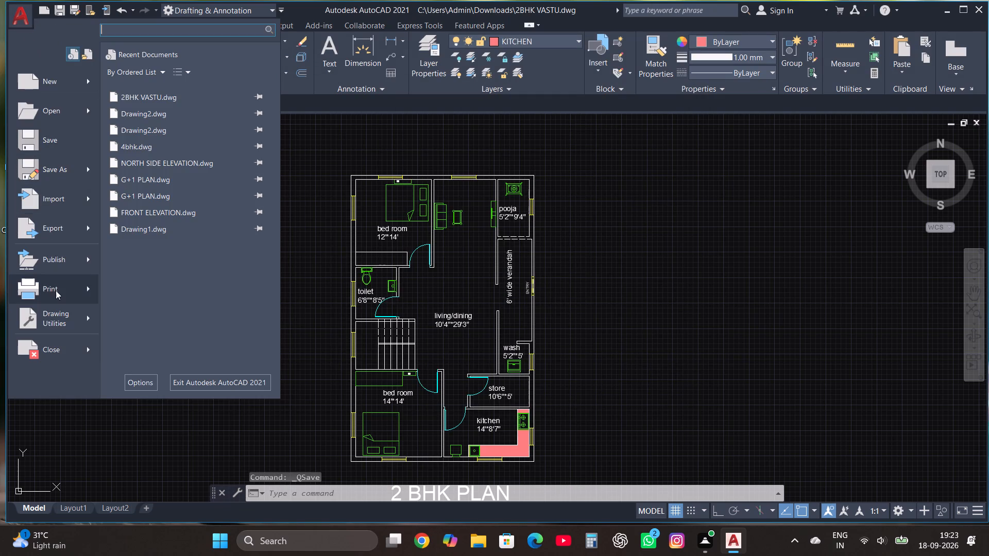
left_click(55, 293)
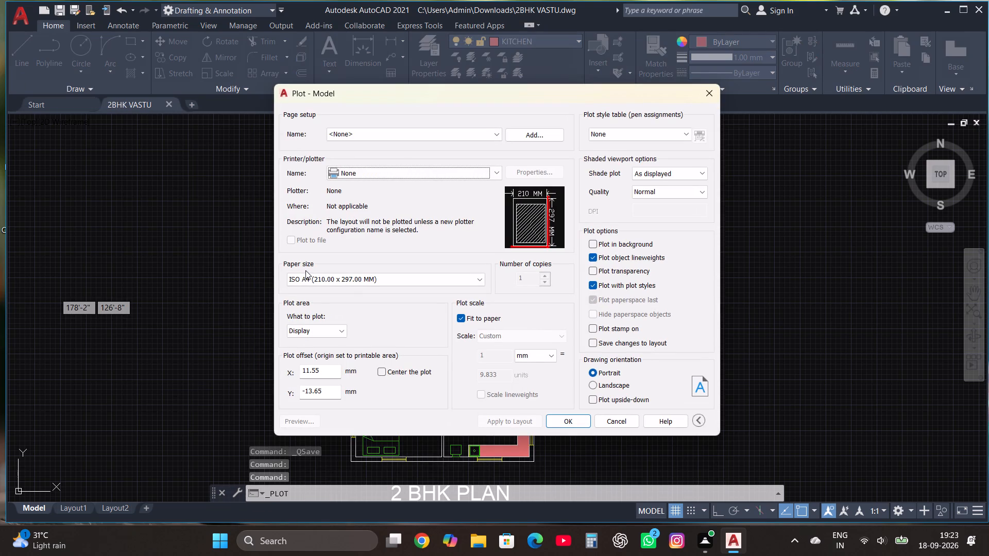
left_click(405, 135)
left_click(373, 155)
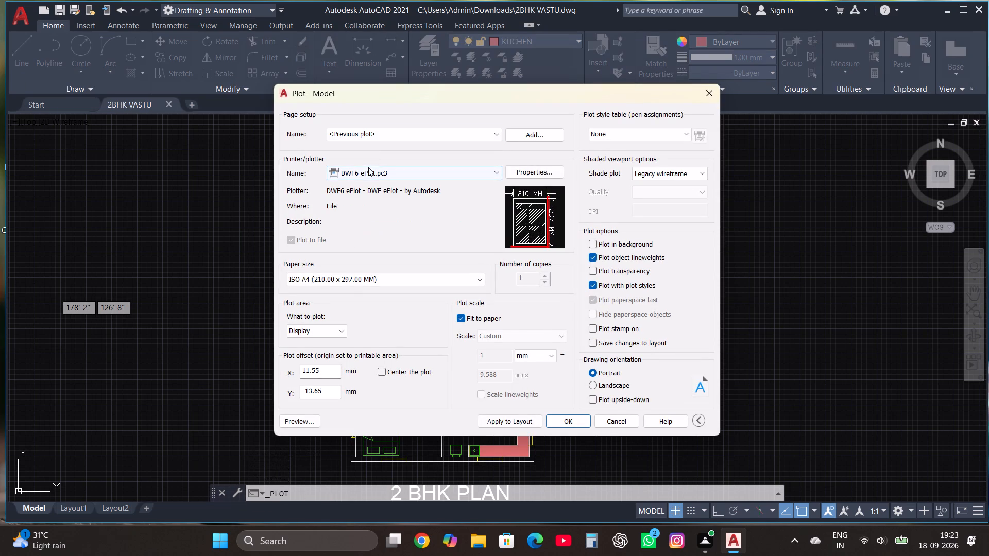
left_click(526, 420)
left_click(562, 418)
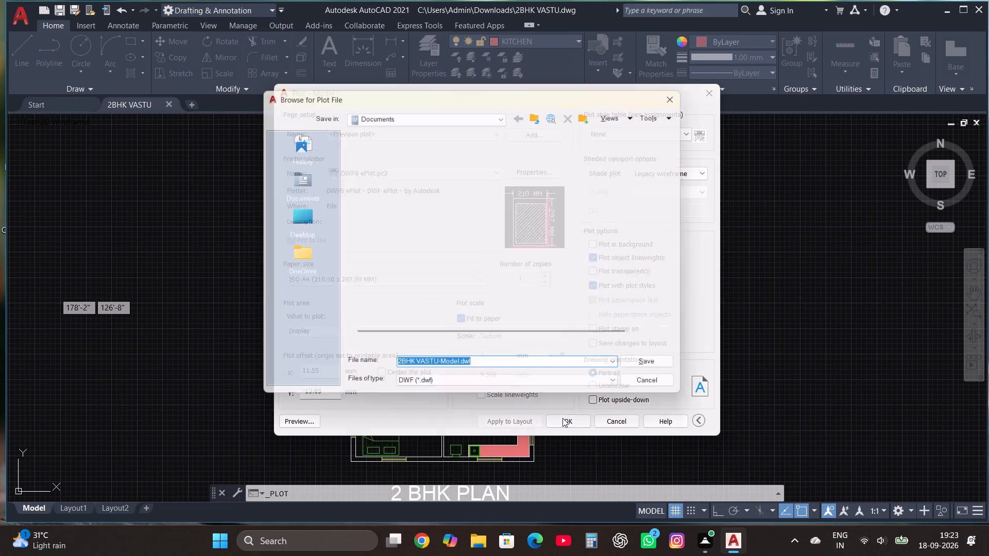
left_click(370, 108)
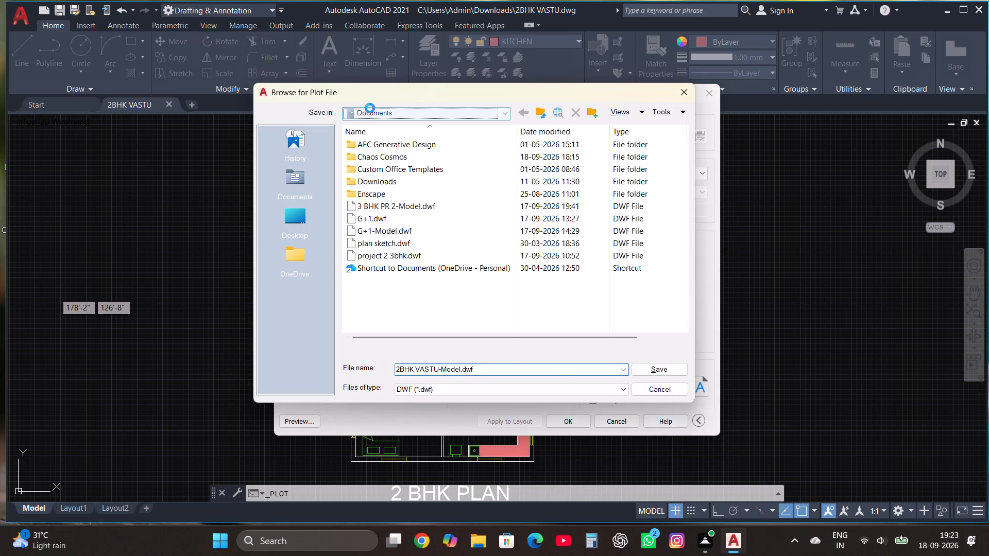
left_click(408, 268)
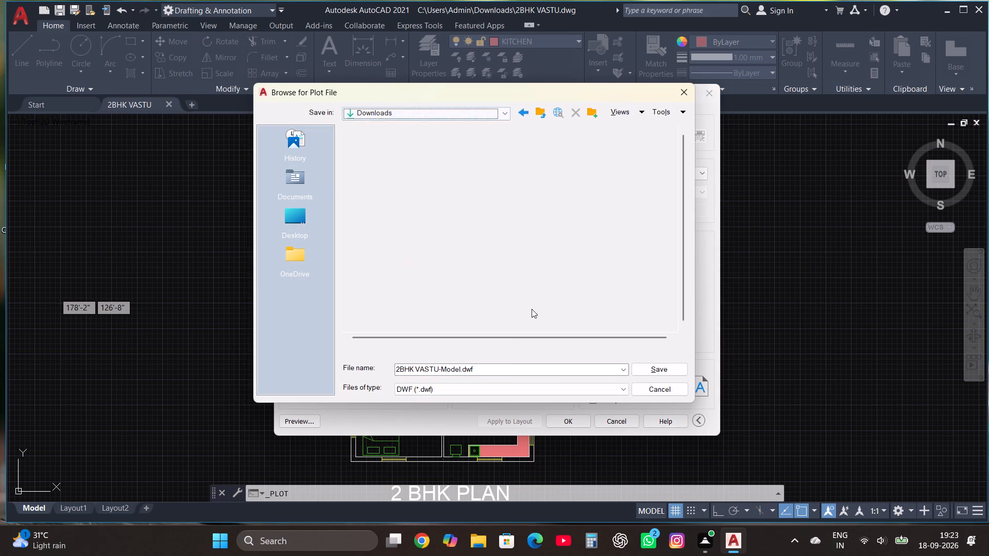
left_click(653, 370)
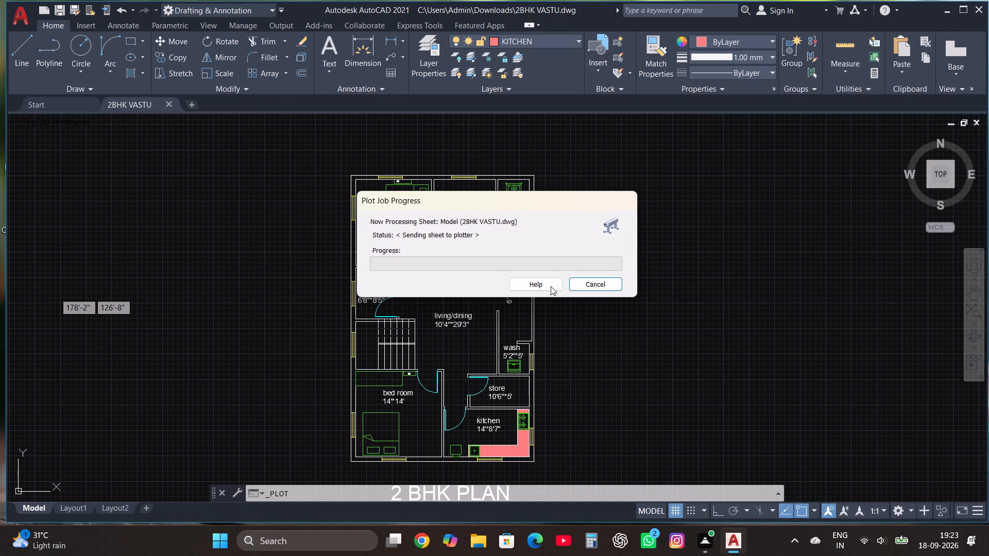
Export the drawing as the PDF file 2BHK VASTU in the Downloads folder.
left_click(29, 21)
left_click(49, 229)
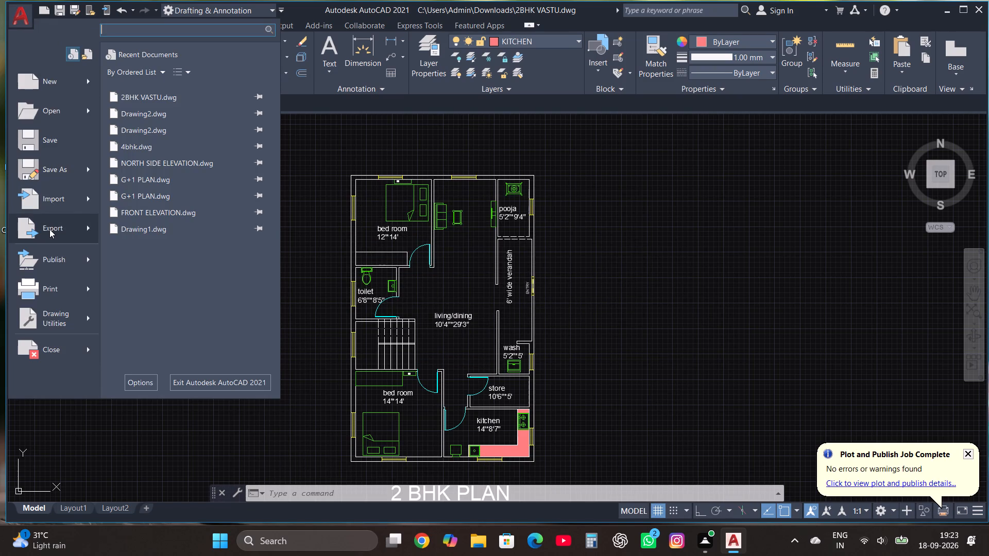
left_click(163, 219)
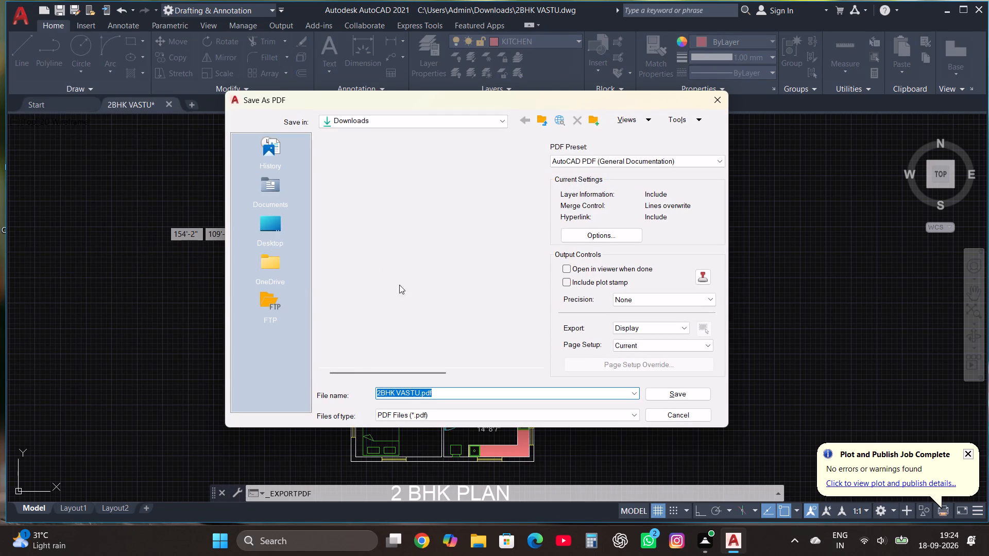
left_click(676, 397)
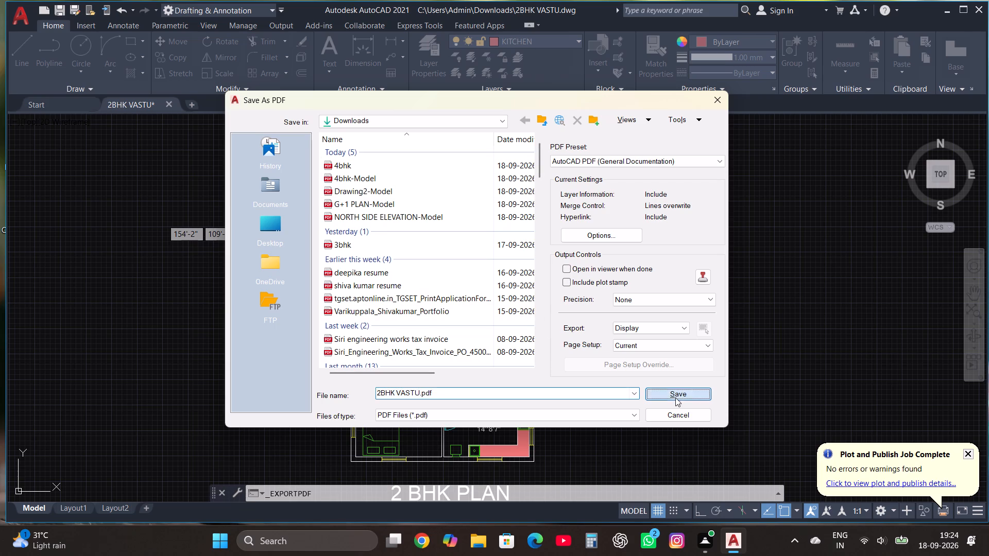